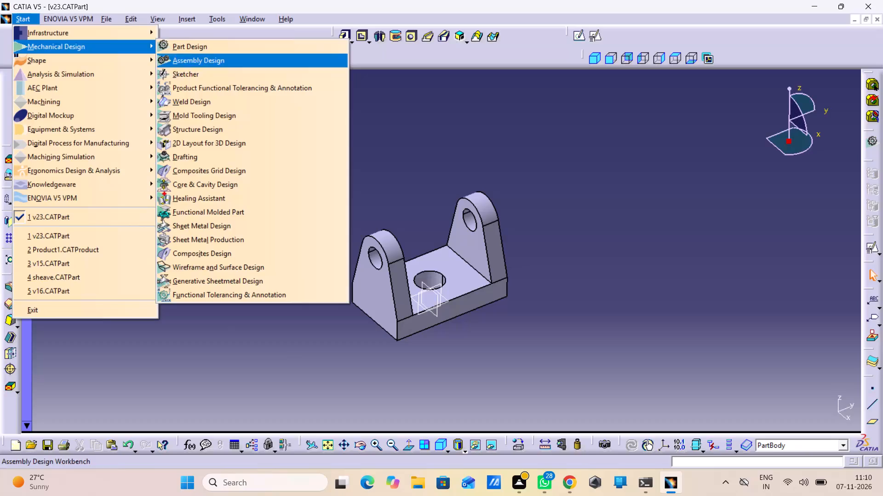
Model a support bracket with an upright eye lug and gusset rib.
Create a new part named v24 in Part Design, with hybrid design enabled.
click(177, 80)
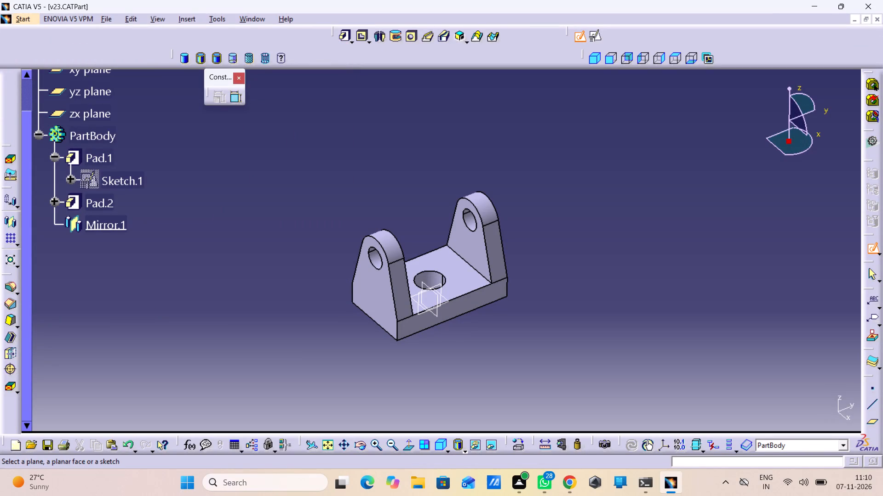
key(alt+s)
key(m)
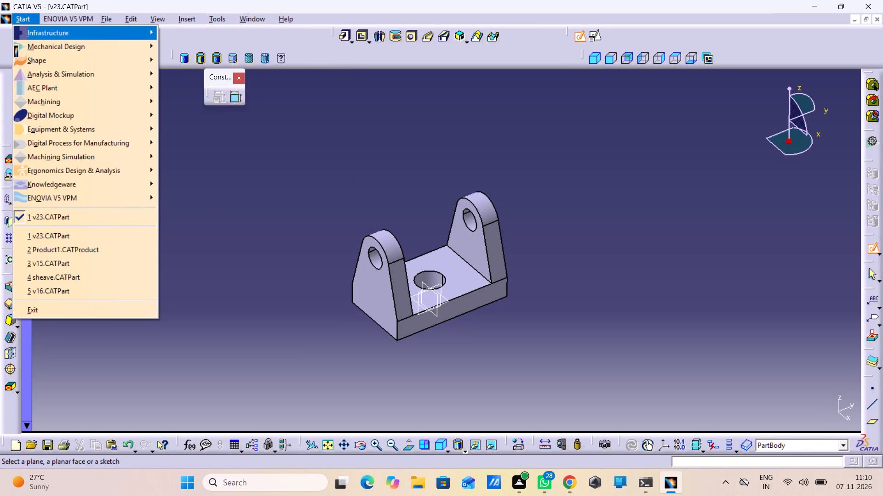
text(p.)
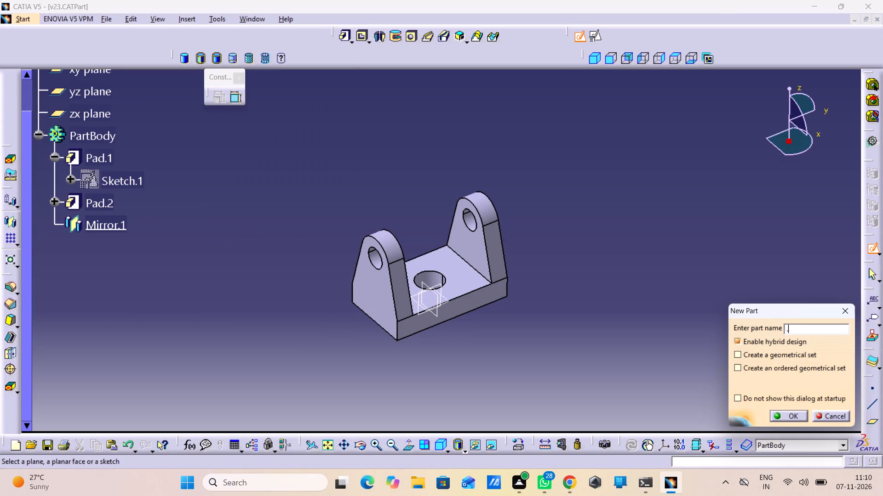
key(BackSpace)
key(v)
text(24)
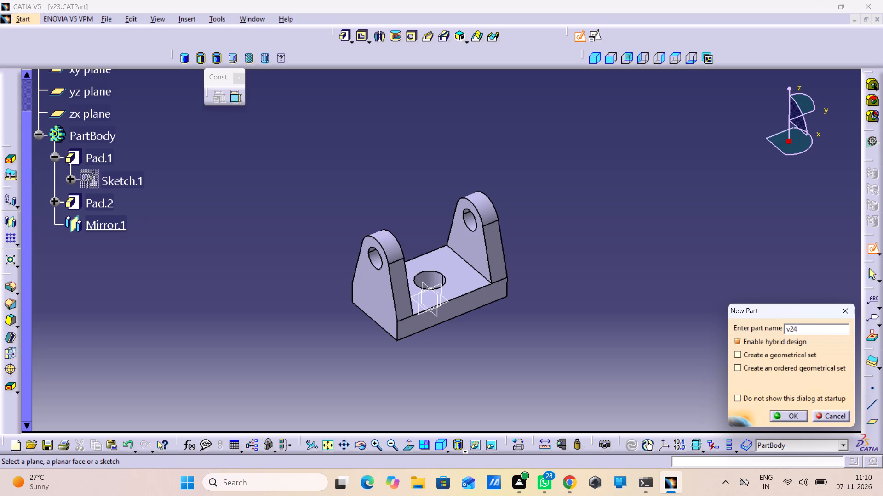
key(Return)
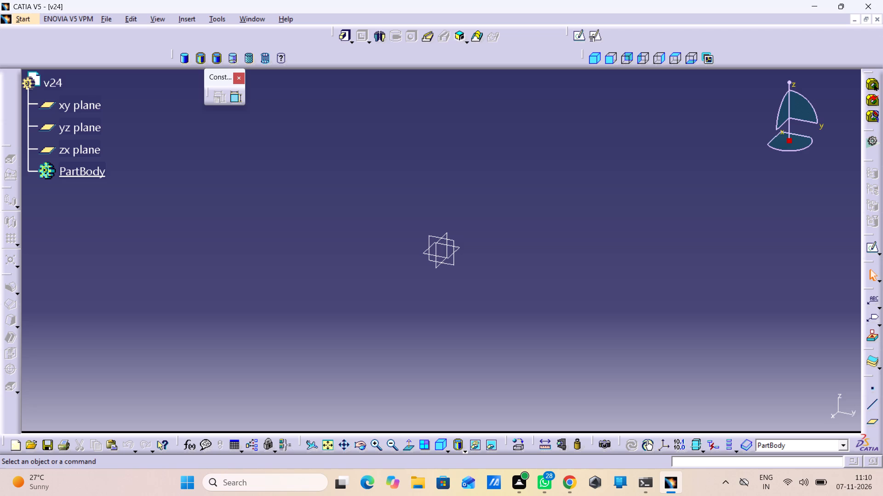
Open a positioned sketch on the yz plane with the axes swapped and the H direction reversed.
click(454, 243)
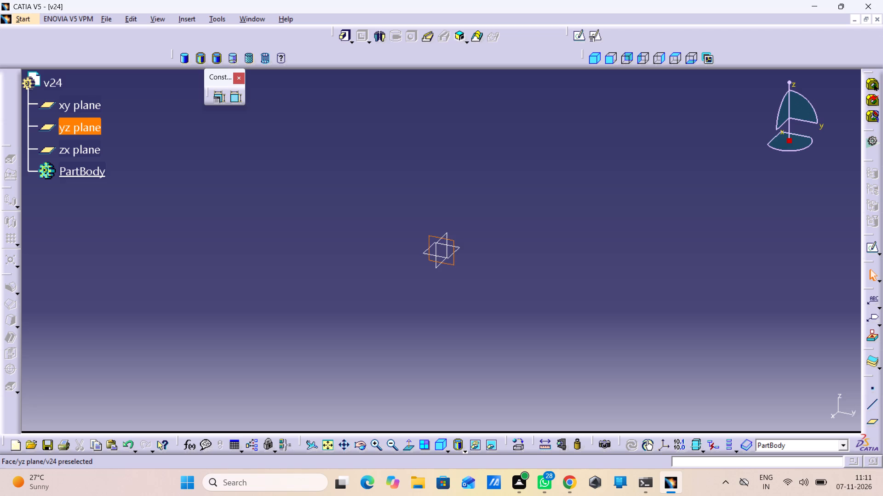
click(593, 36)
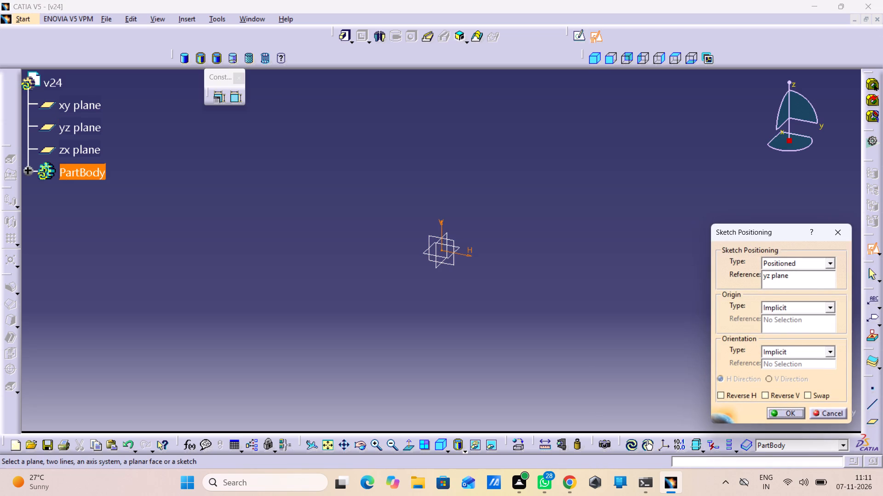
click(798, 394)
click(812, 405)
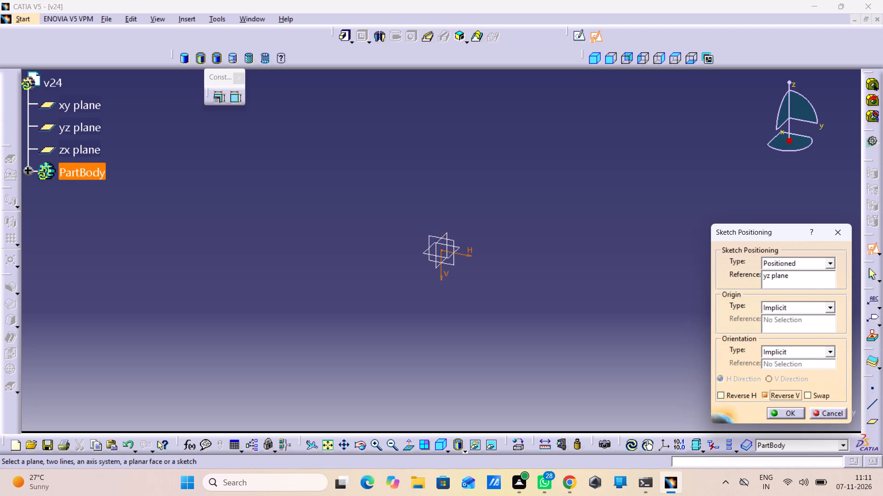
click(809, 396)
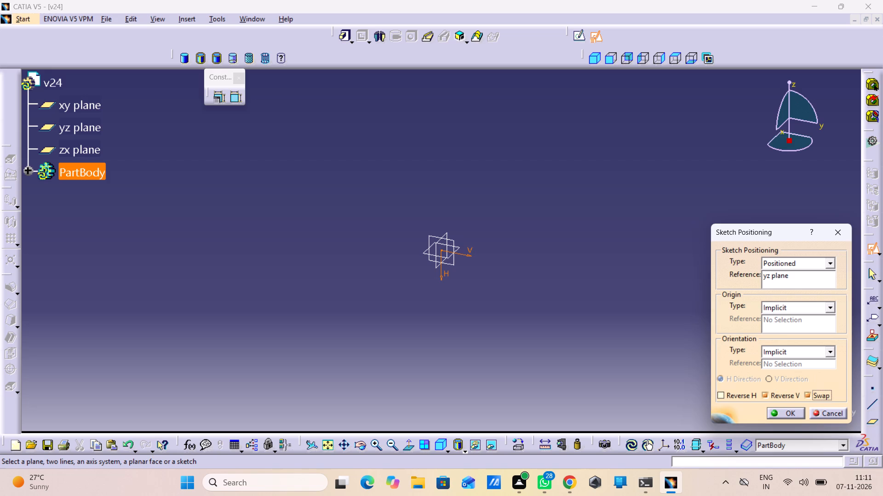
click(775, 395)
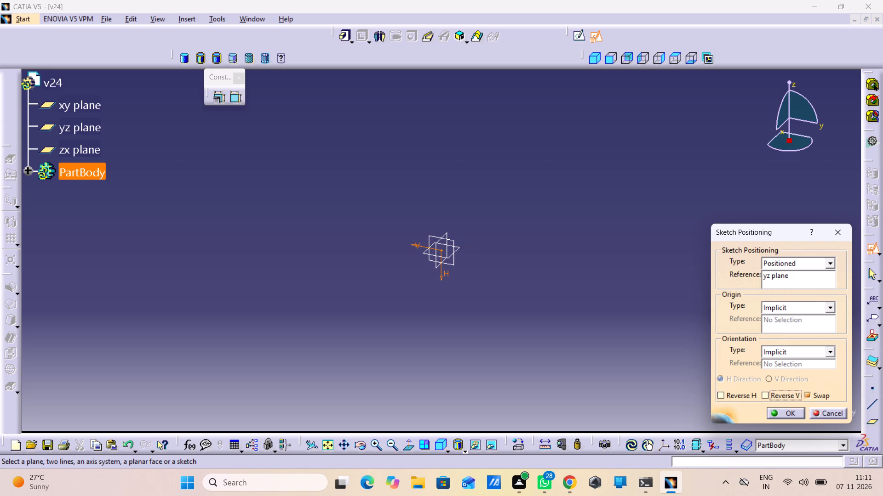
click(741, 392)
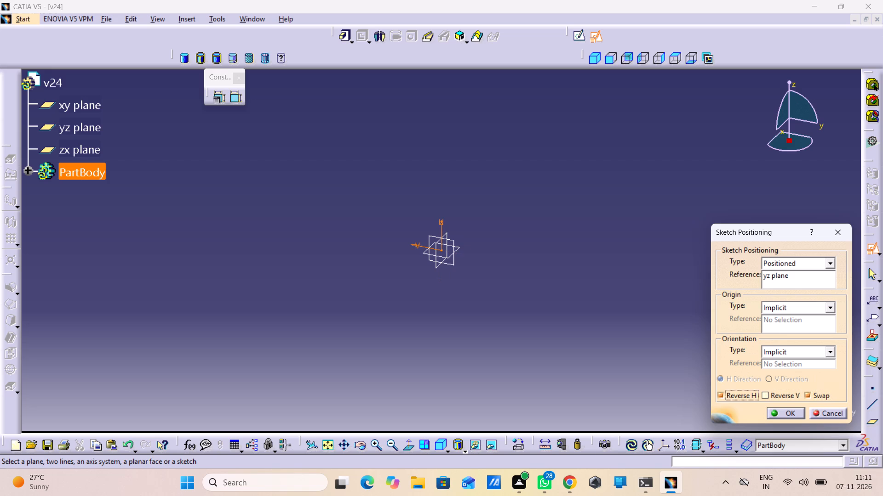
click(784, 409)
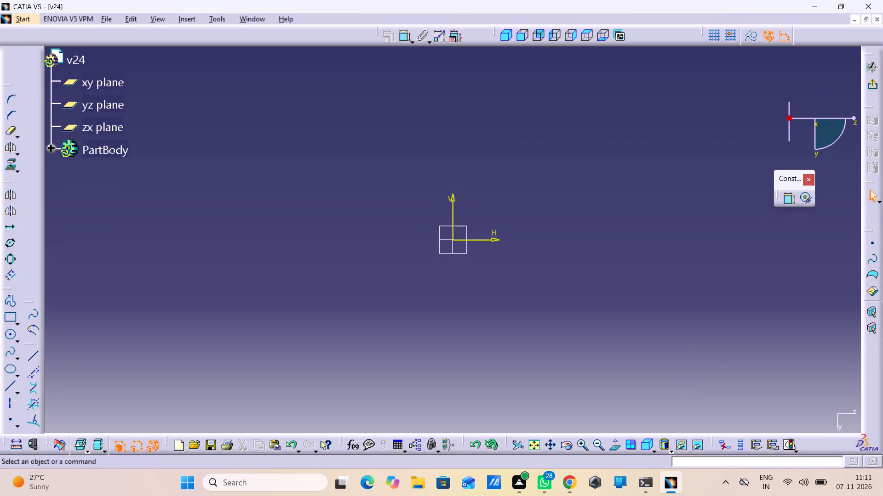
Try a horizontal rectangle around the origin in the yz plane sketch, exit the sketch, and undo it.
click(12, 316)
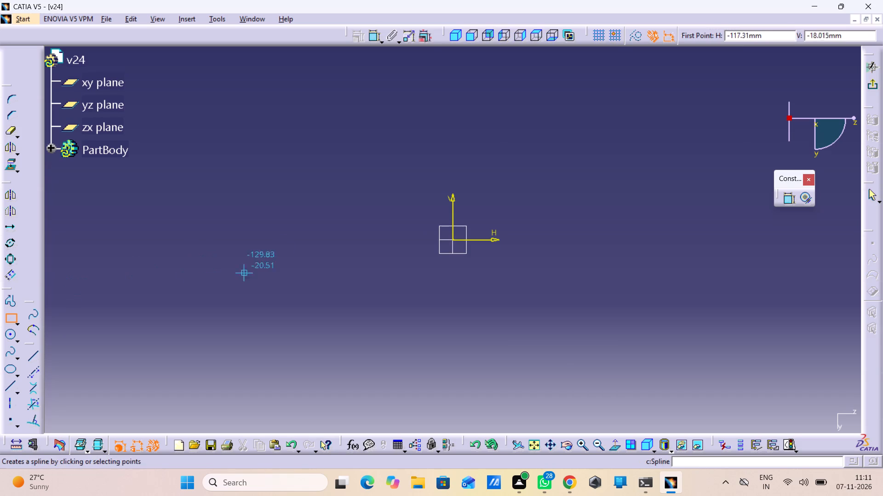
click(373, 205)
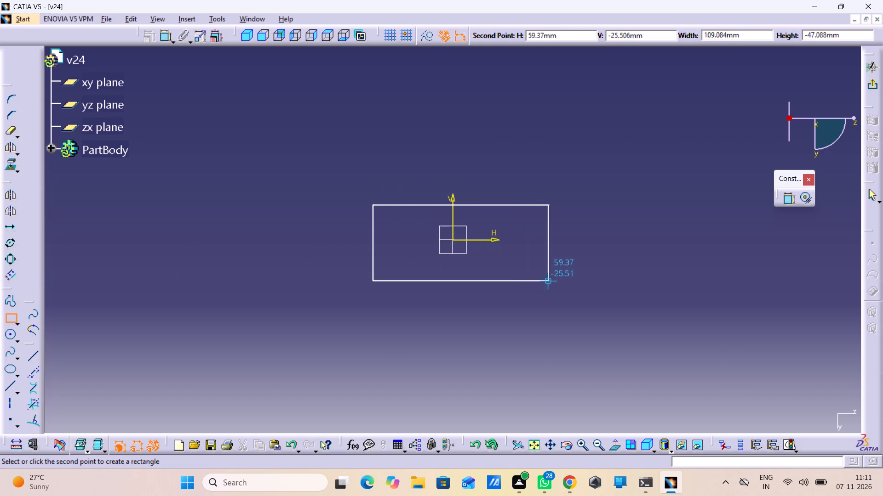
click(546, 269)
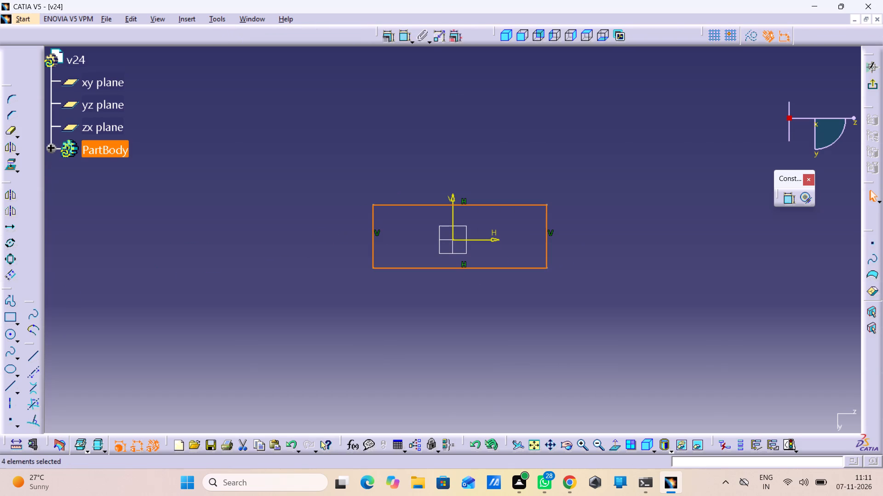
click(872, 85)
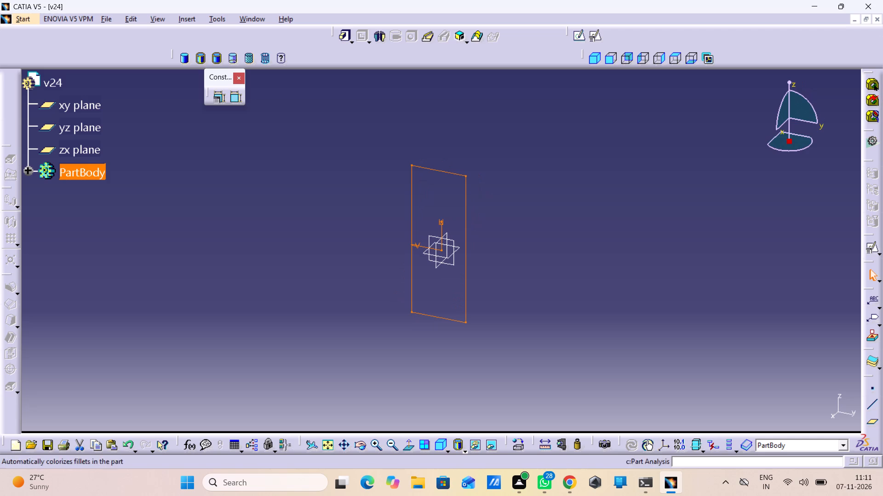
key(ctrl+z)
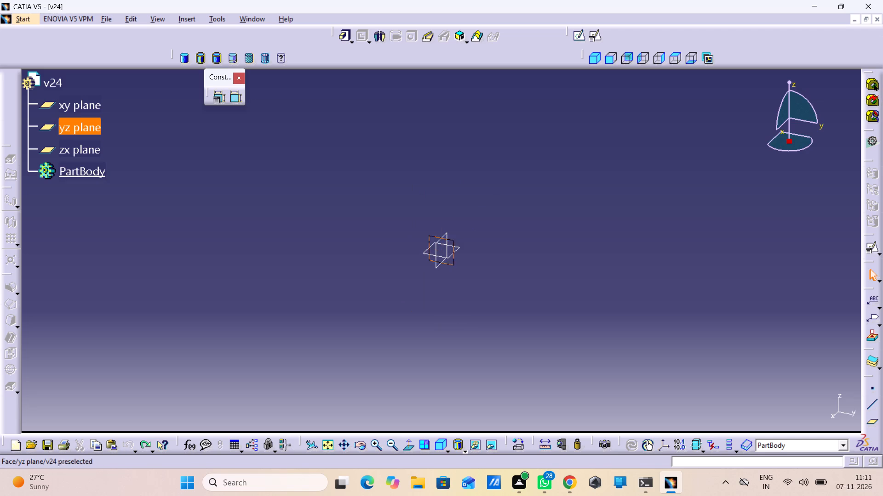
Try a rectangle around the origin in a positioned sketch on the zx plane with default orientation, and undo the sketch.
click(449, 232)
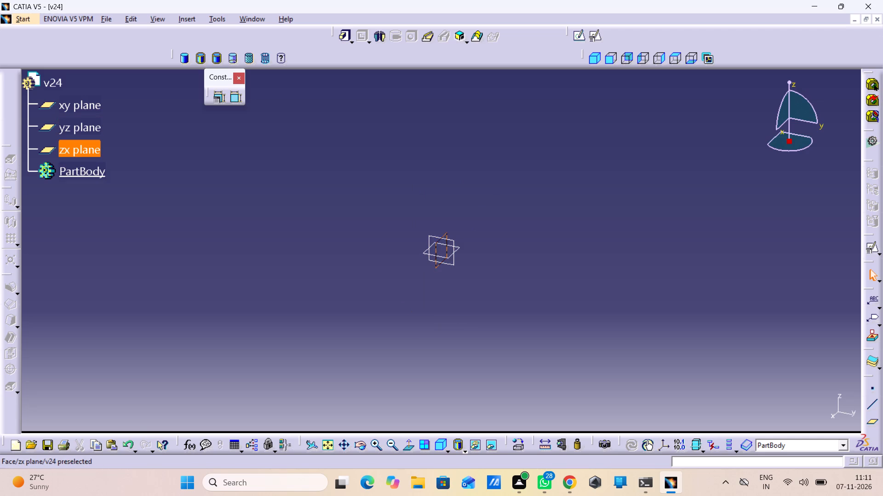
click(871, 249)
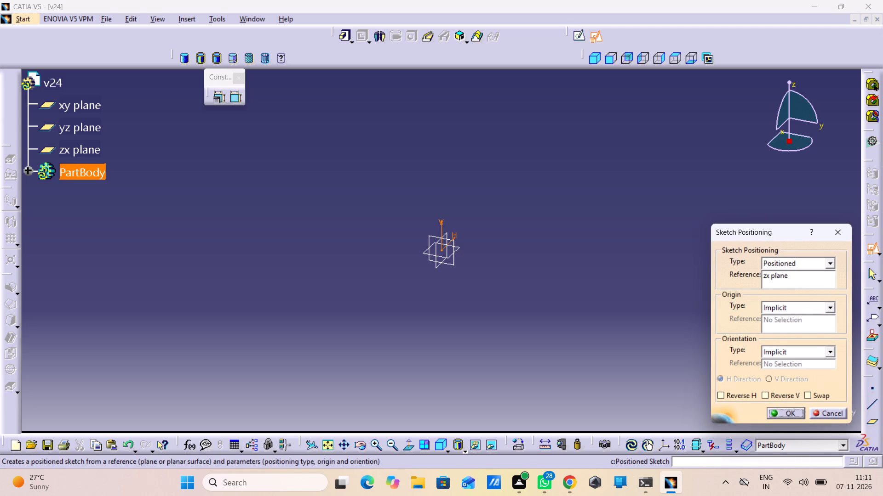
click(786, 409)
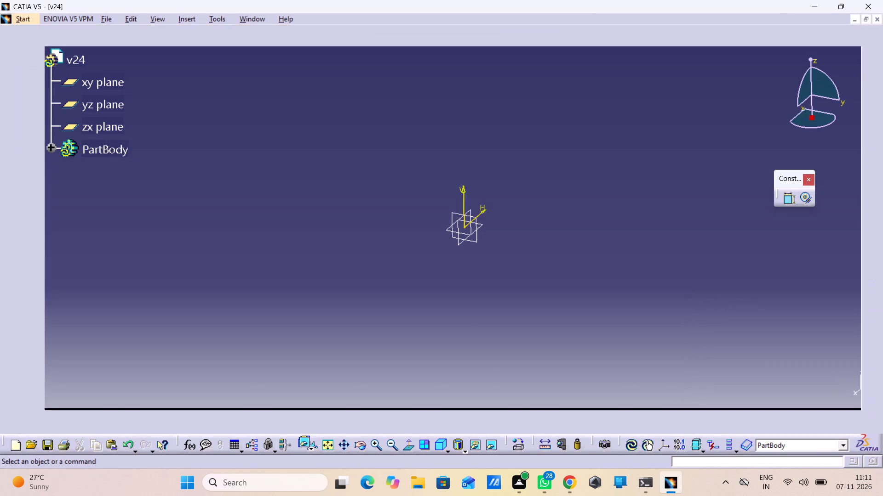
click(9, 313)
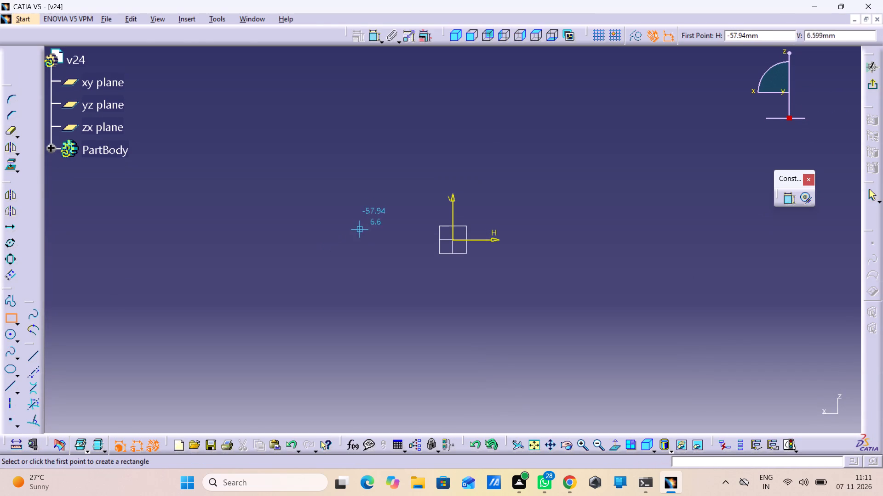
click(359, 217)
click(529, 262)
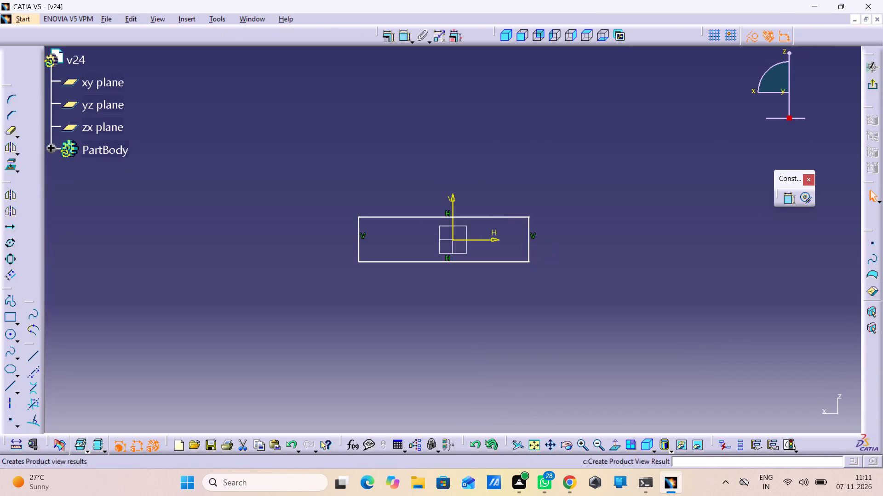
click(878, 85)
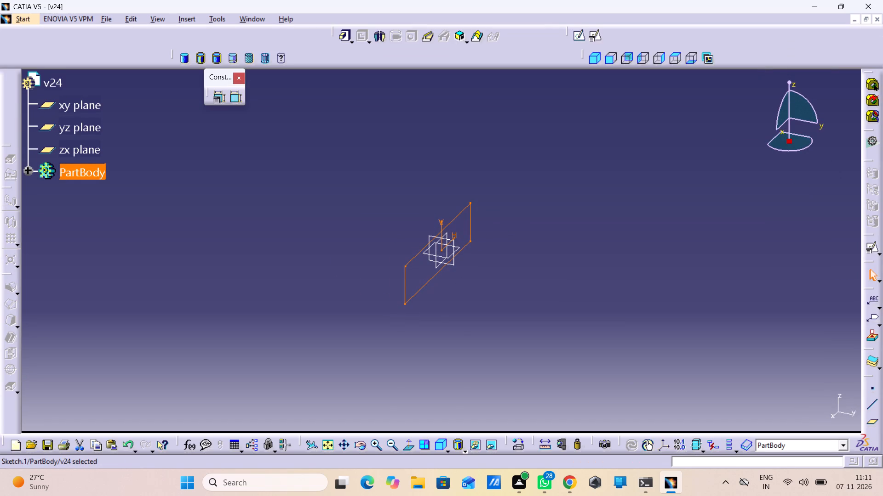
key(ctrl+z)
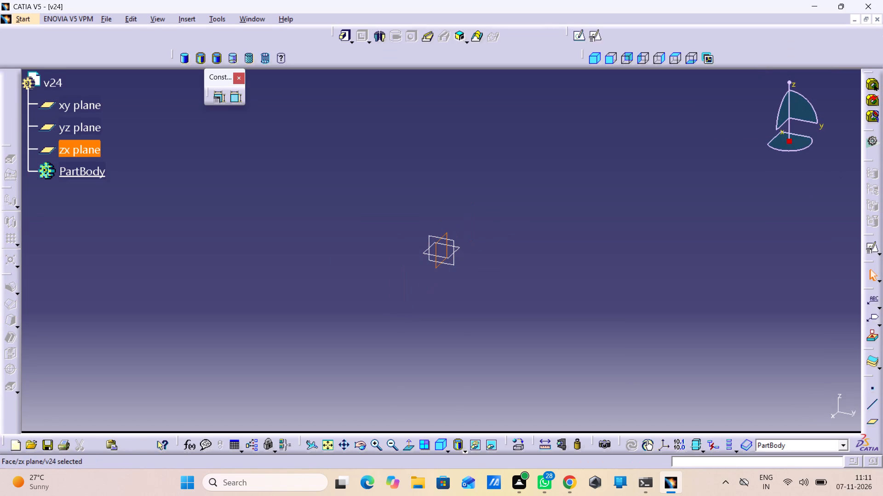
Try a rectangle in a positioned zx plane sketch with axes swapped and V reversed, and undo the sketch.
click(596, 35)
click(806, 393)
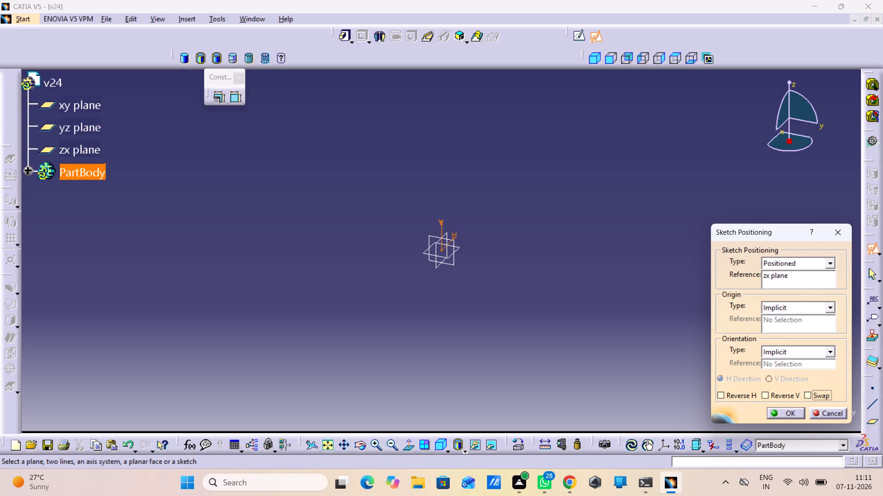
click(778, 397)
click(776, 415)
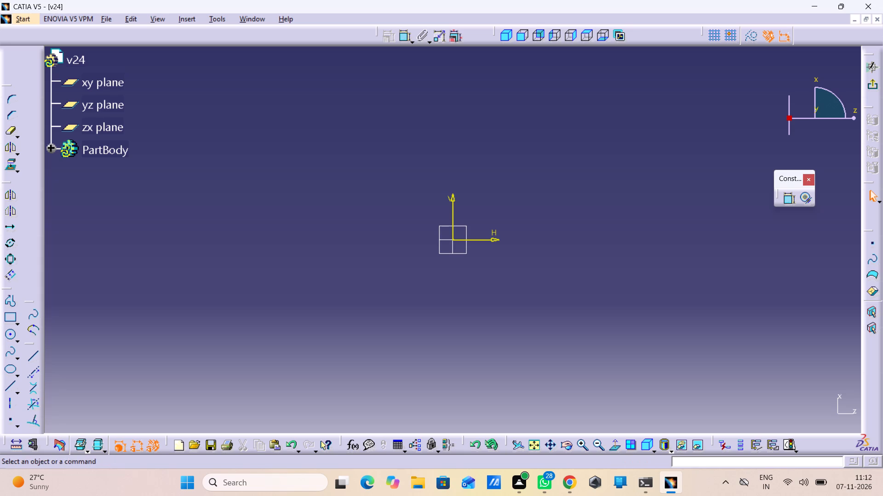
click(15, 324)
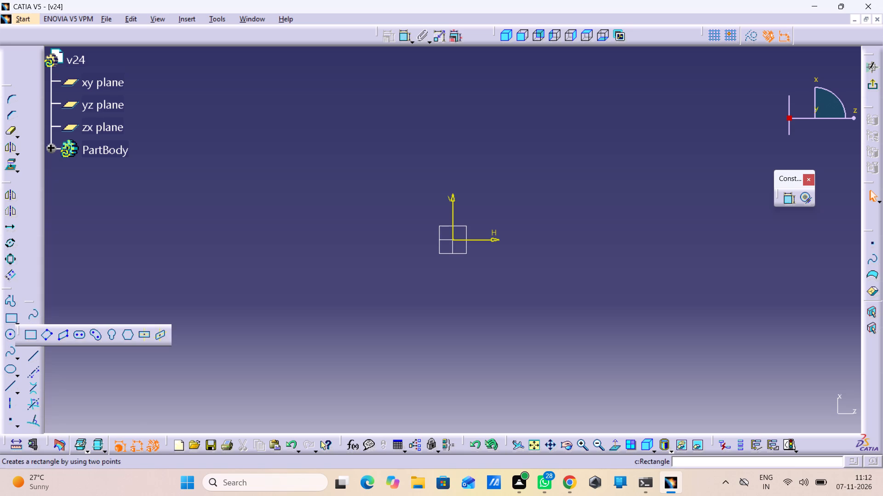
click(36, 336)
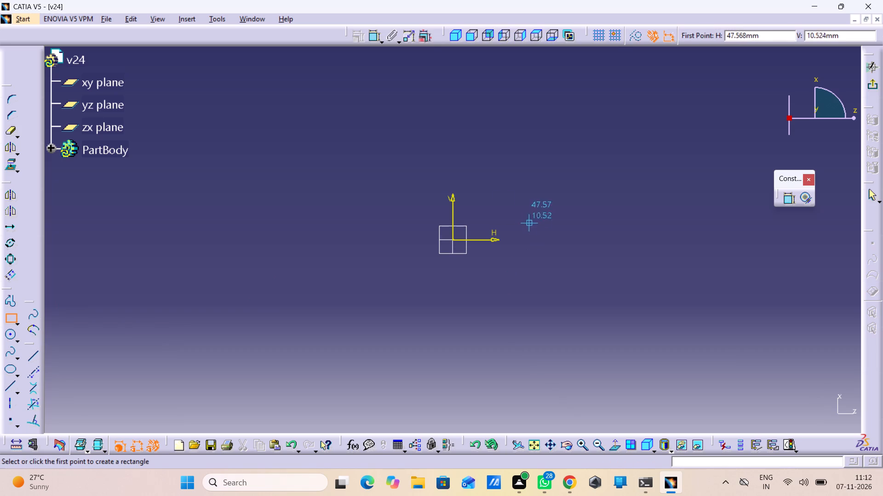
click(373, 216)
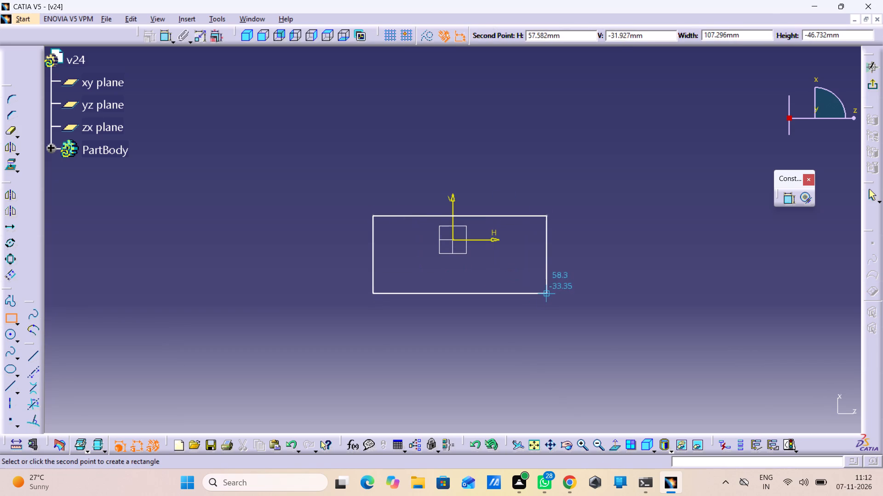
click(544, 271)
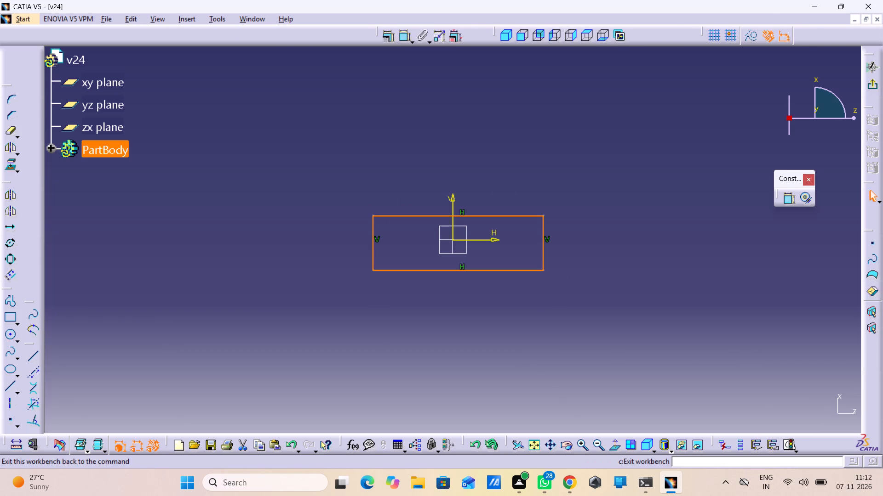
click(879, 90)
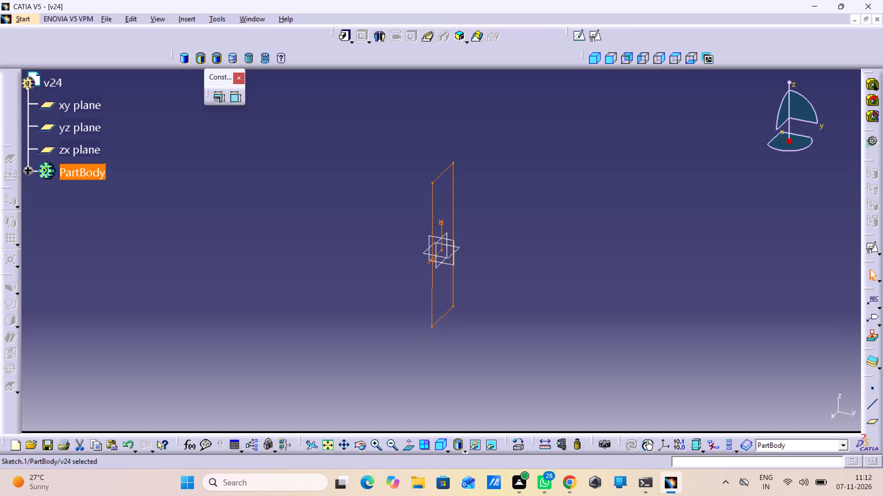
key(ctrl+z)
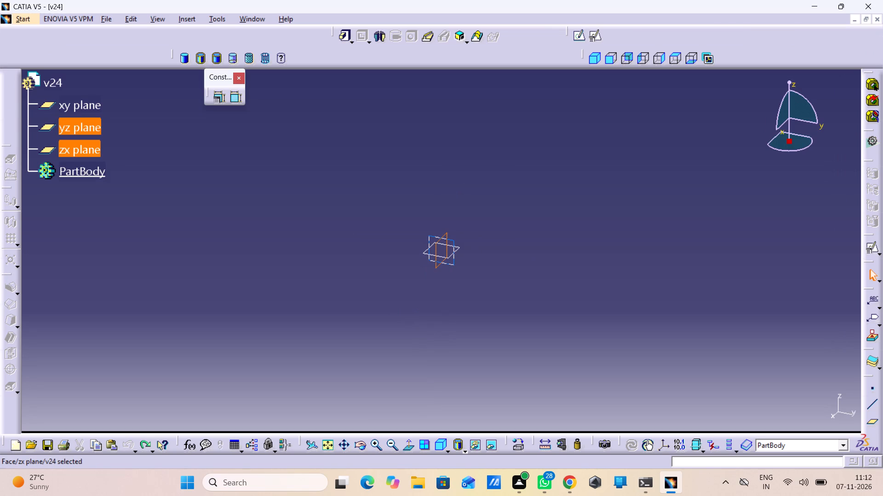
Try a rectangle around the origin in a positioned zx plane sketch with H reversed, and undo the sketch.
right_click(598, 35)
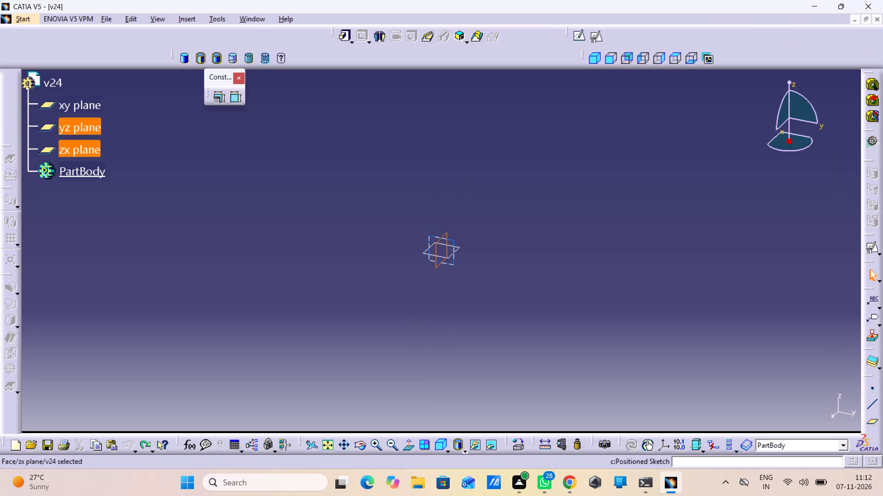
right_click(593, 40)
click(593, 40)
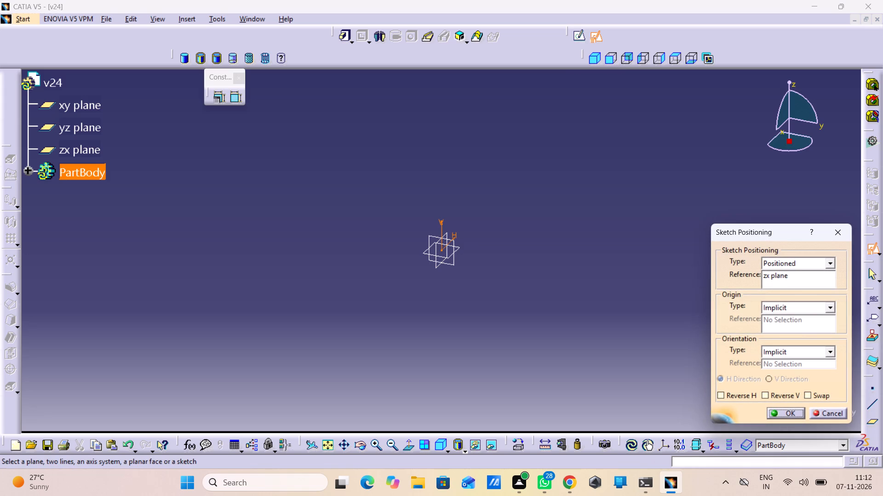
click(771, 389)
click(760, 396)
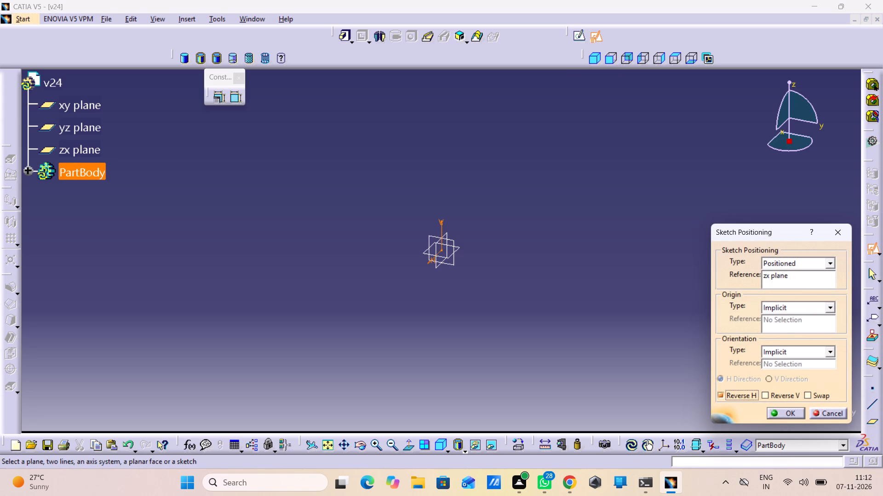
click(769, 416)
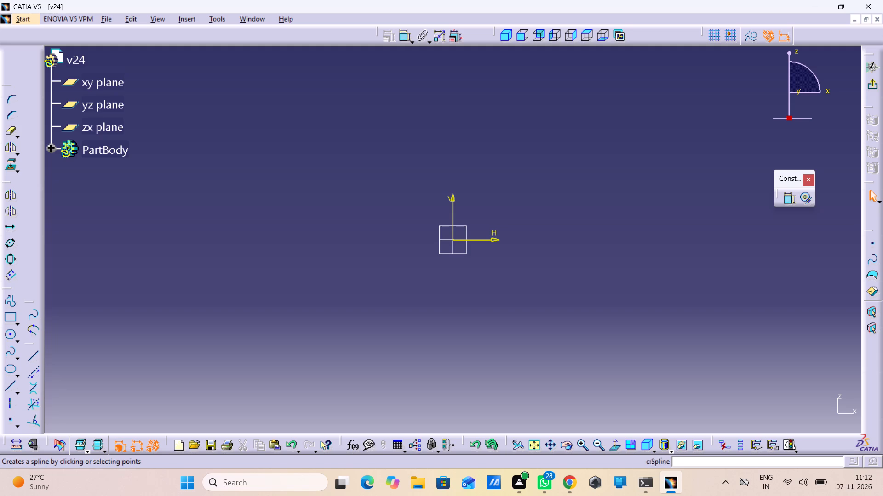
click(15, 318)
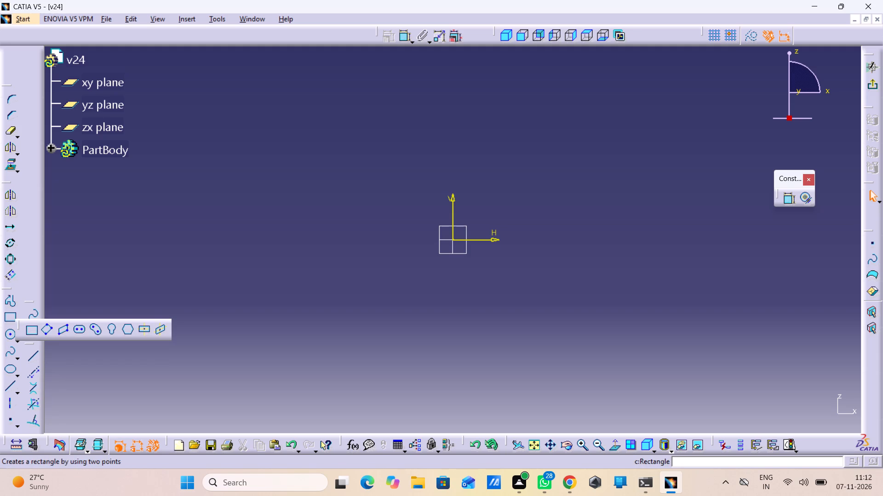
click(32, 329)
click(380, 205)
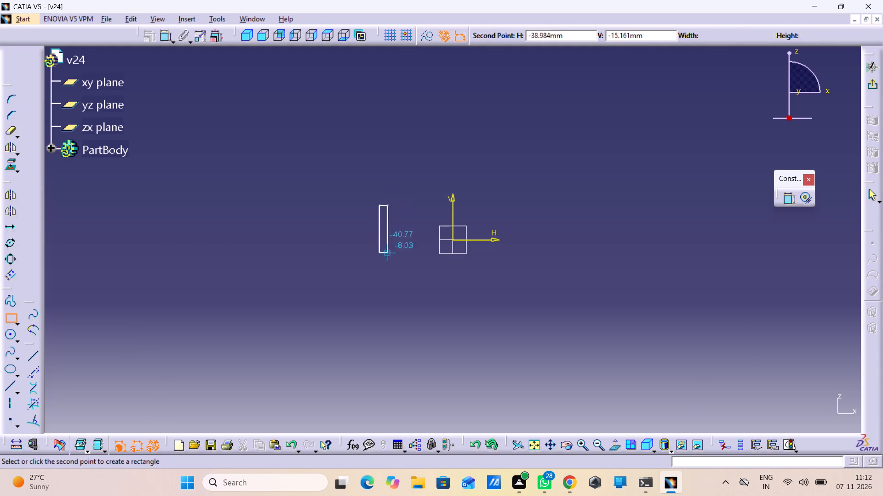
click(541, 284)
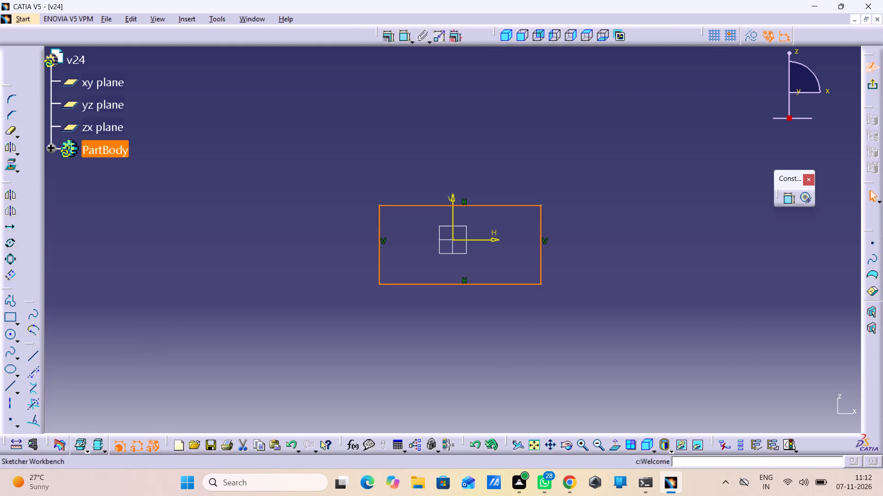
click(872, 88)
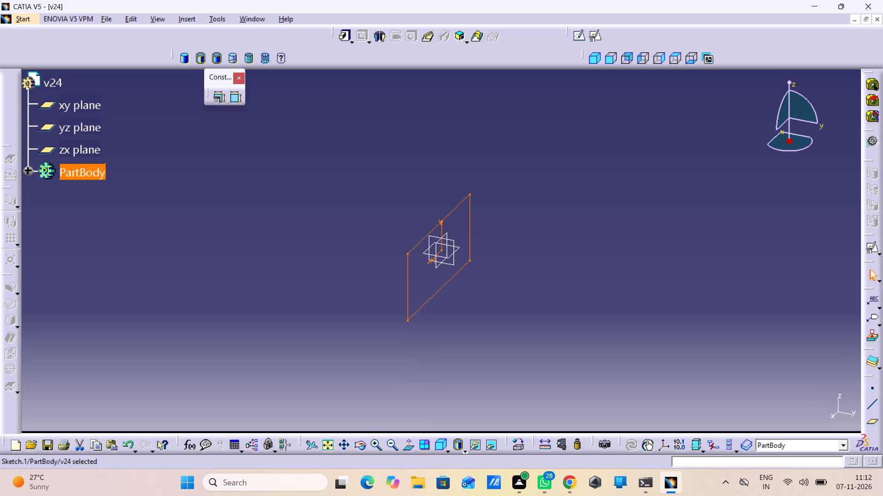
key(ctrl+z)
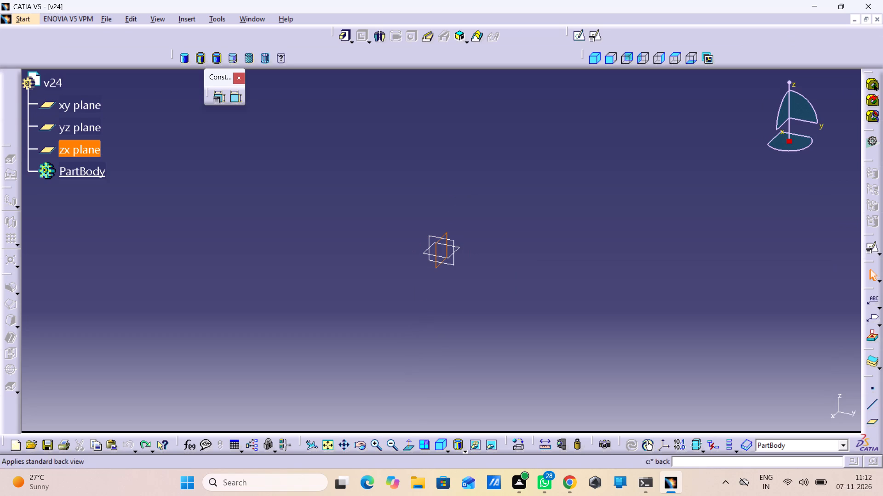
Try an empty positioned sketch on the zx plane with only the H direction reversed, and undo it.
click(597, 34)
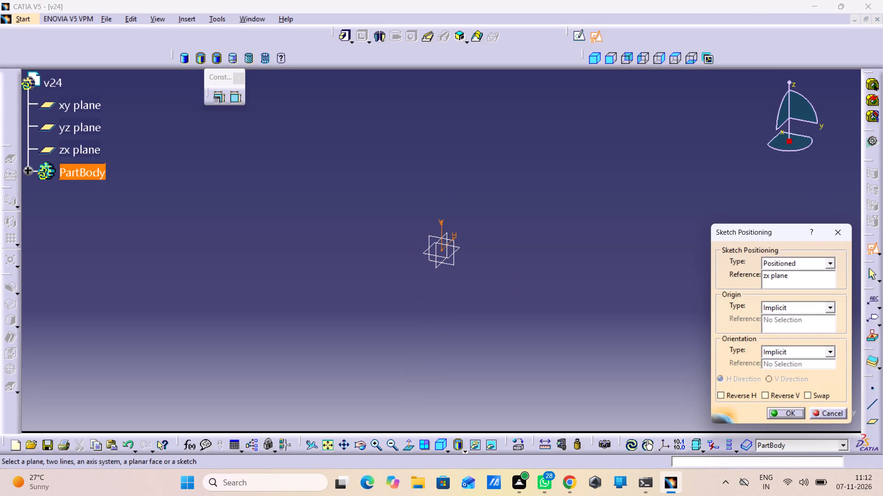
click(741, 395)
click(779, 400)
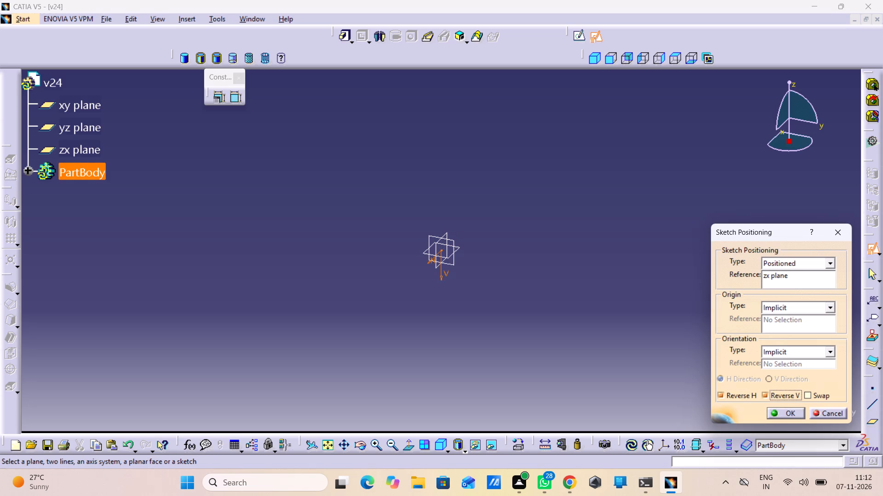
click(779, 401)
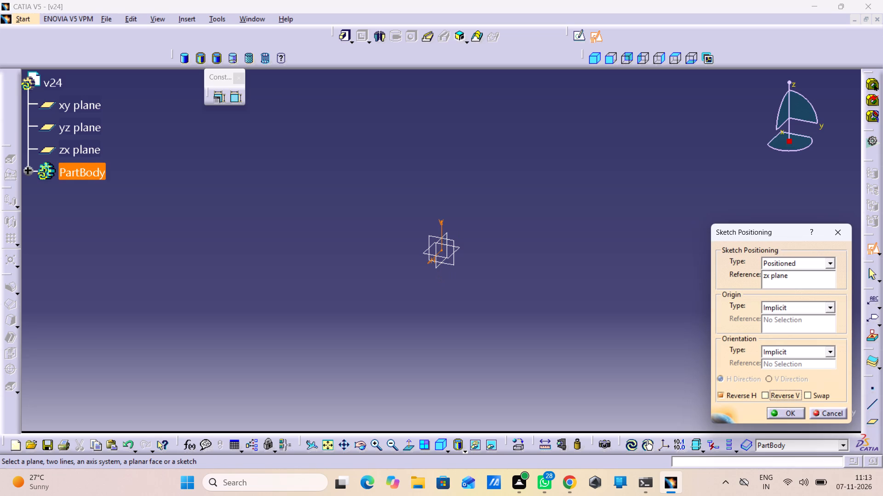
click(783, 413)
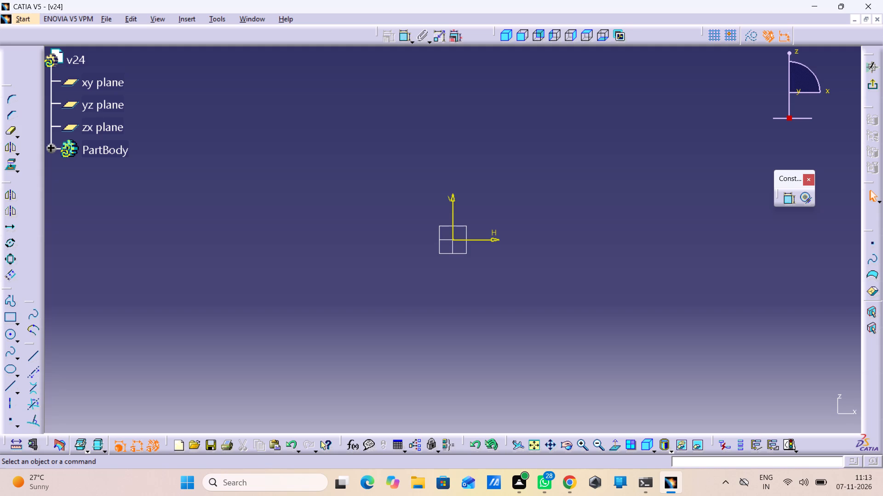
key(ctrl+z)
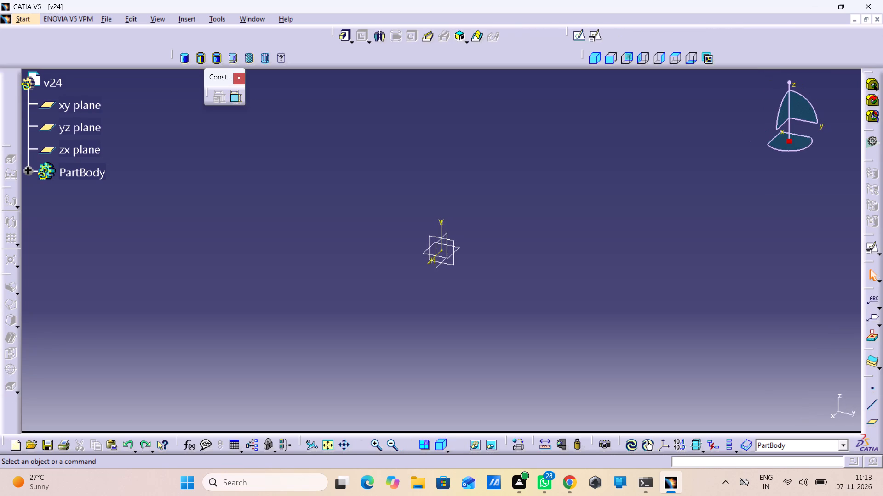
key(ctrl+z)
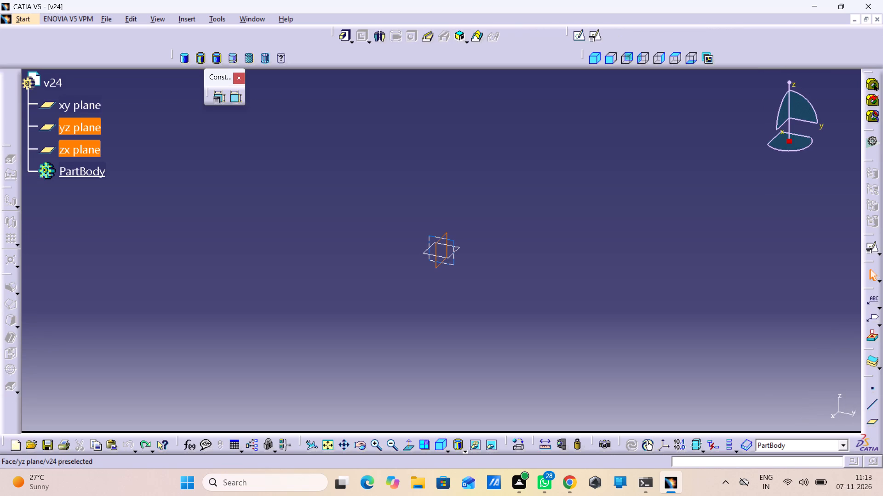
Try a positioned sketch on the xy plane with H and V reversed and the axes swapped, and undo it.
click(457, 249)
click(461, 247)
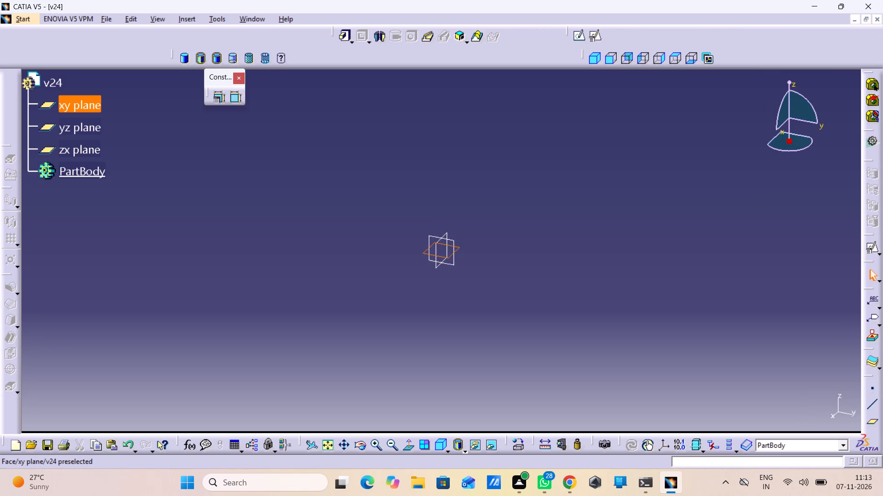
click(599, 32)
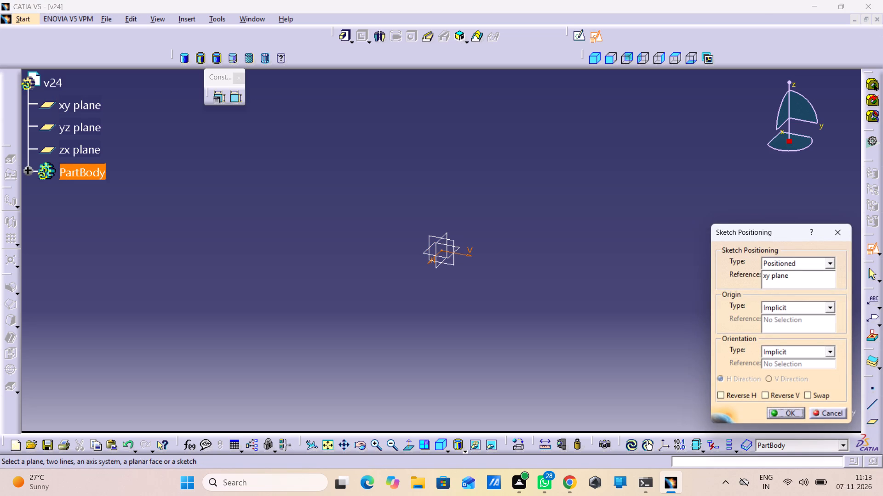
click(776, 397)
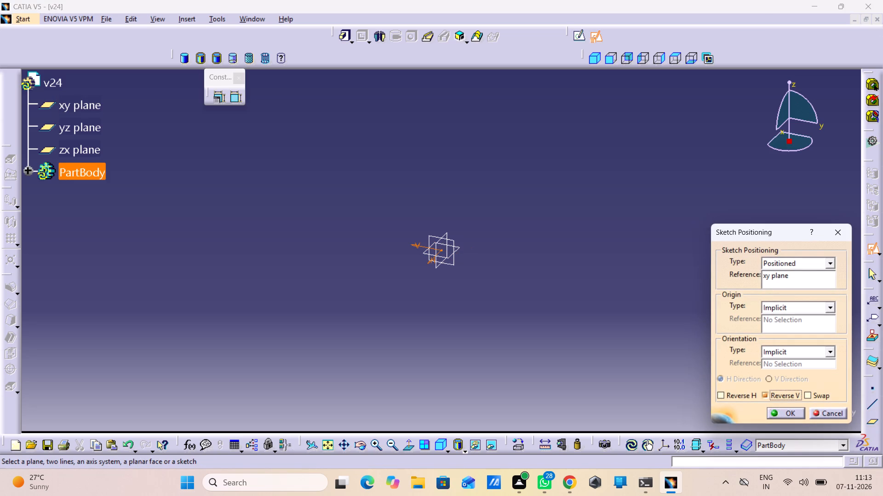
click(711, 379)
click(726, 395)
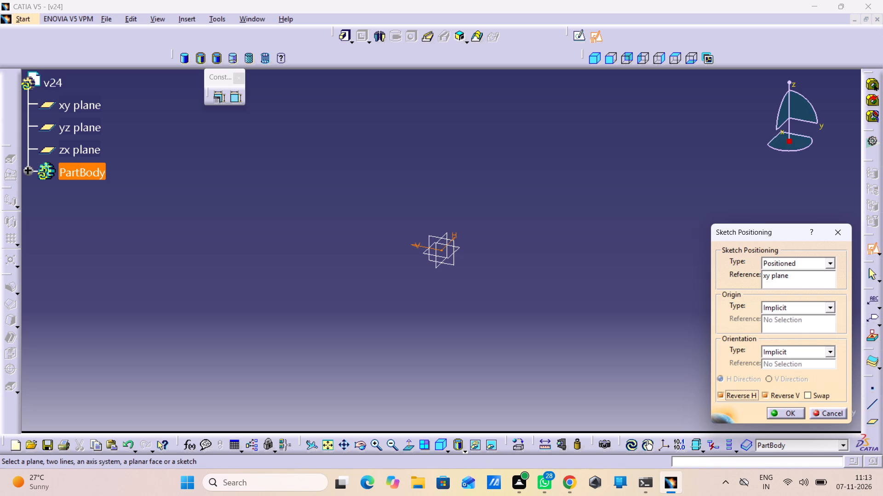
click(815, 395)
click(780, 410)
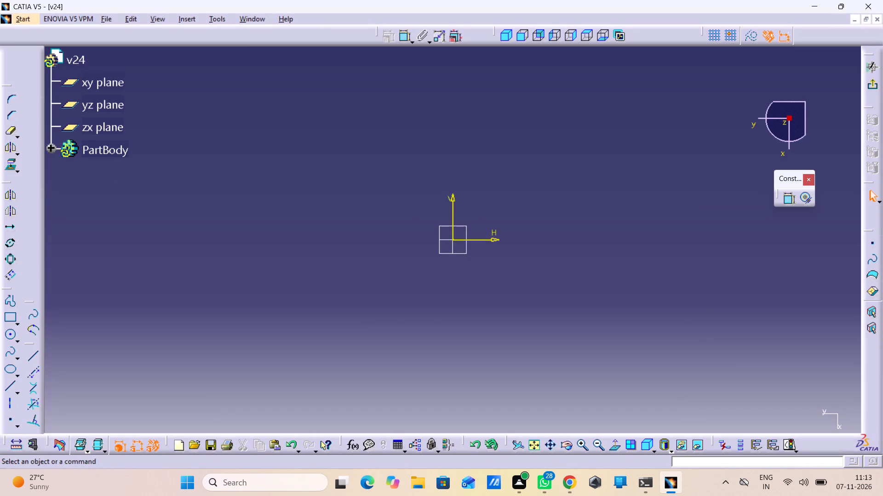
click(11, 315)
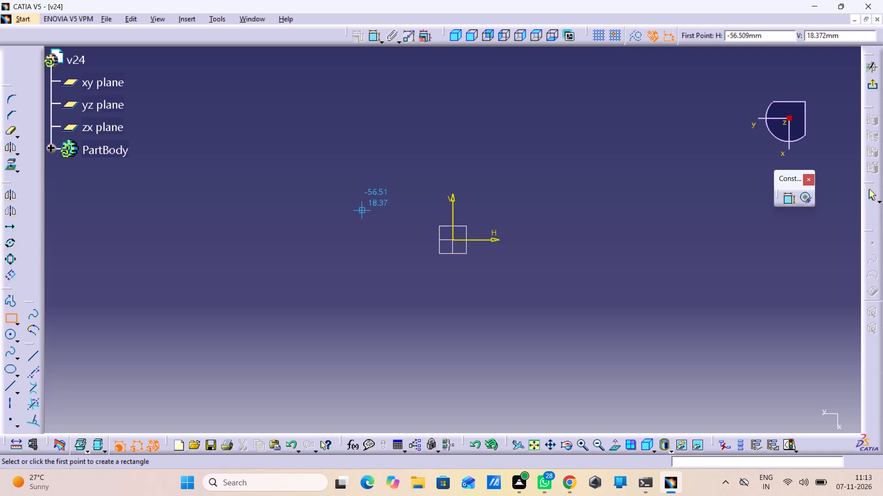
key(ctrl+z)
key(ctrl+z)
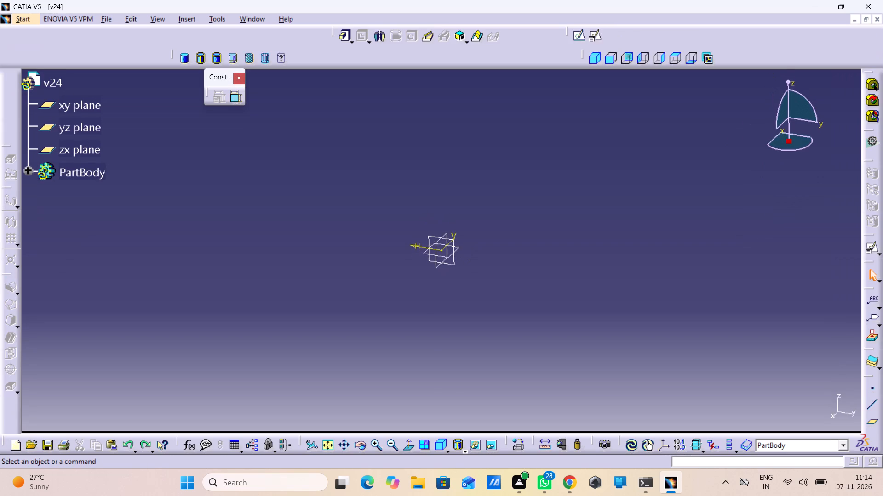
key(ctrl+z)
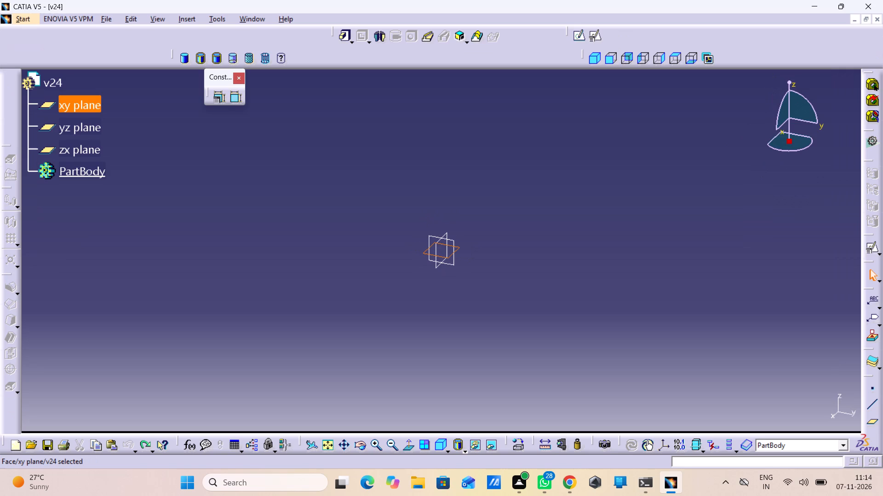
Open a positioned sketch on the yz plane with only the H direction reversed.
click(455, 242)
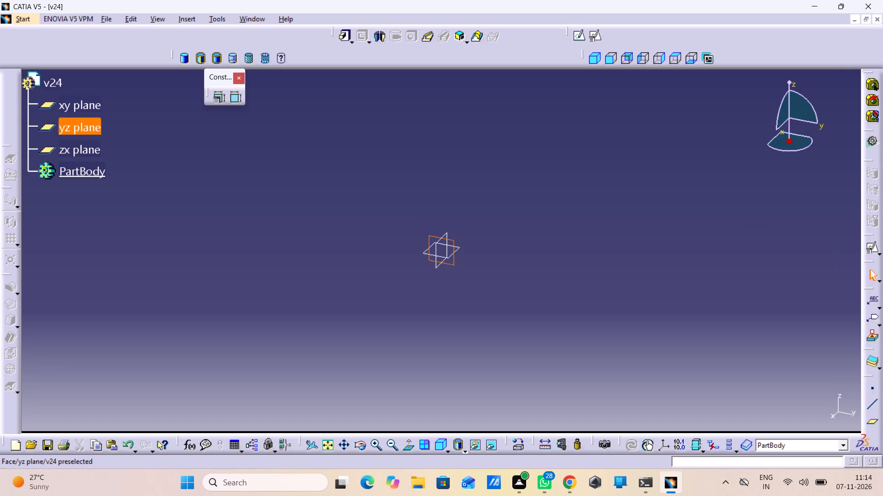
click(601, 40)
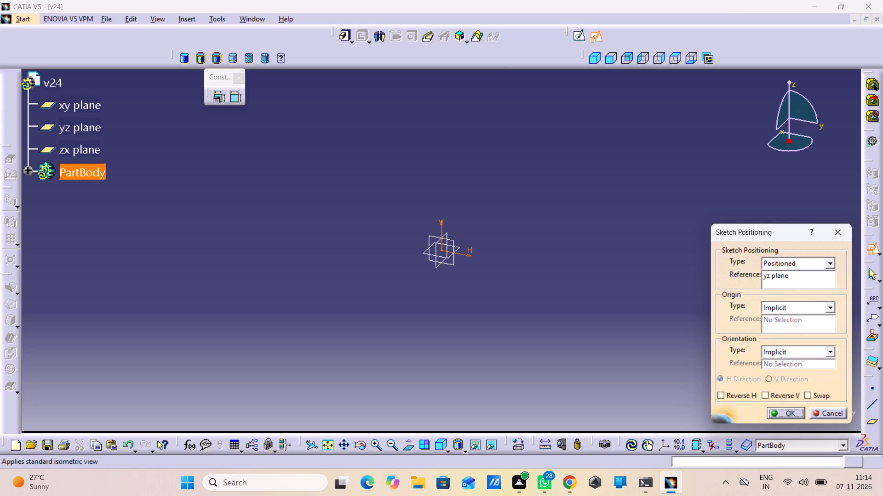
click(779, 397)
click(776, 395)
click(733, 396)
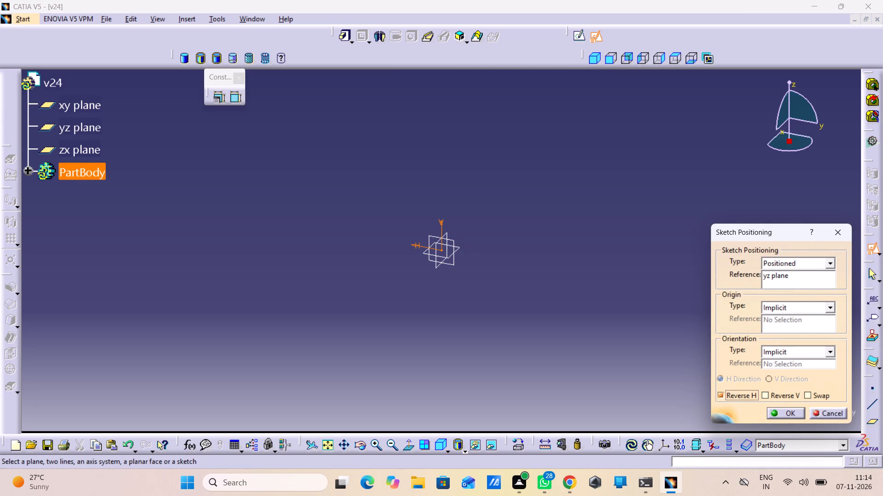
click(780, 413)
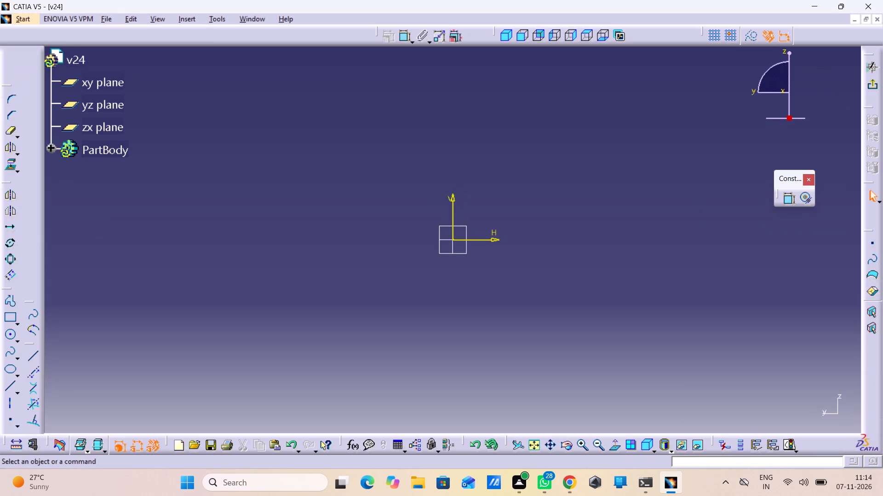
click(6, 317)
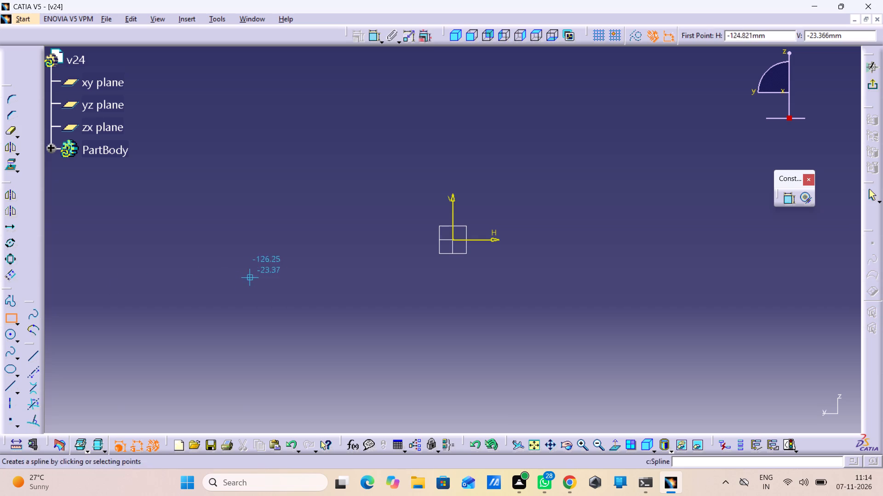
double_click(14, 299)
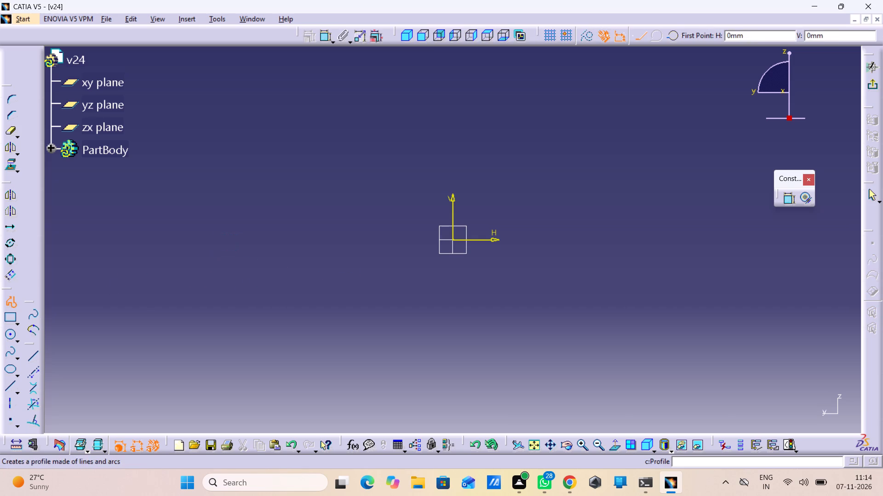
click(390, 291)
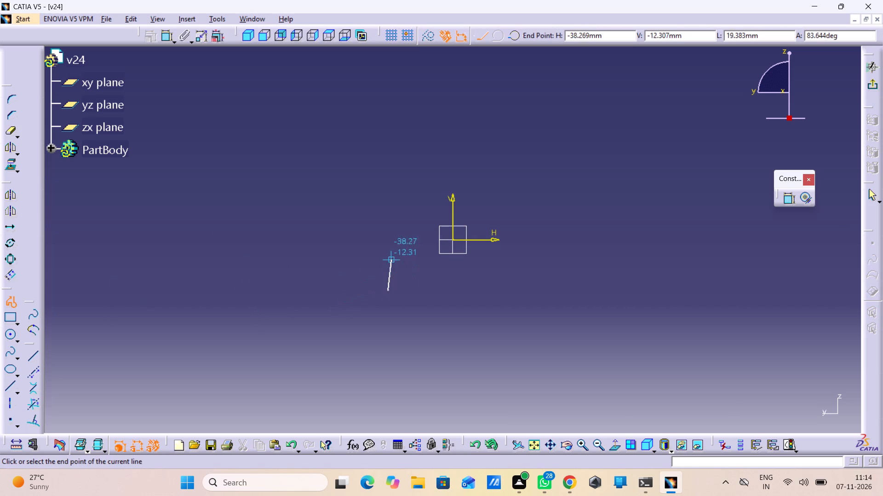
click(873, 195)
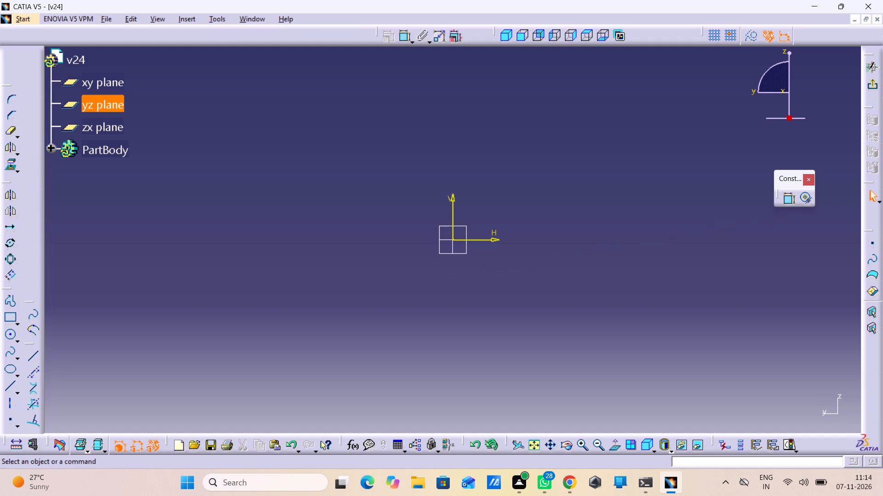
Sketch a closed stepped profile around the origin, about 56 by 23 mm, with a notch about 13 by 9 mm at the upper +H corner.
double_click(10, 299)
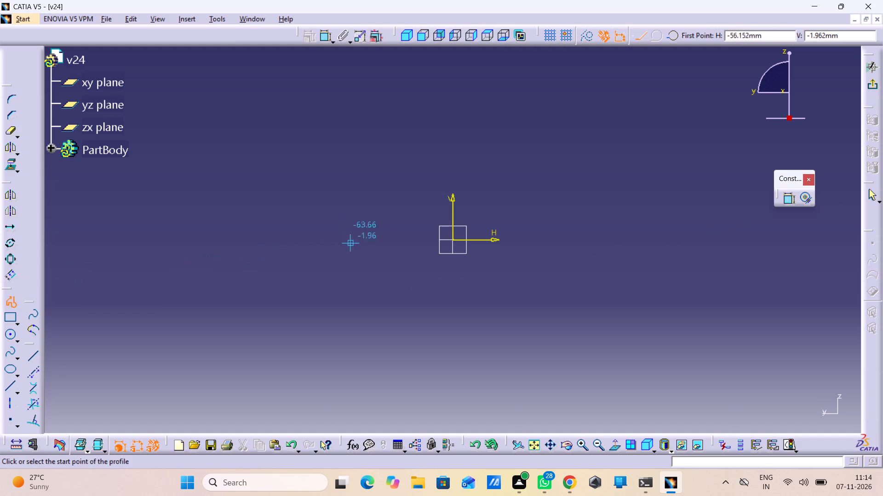
click(413, 249)
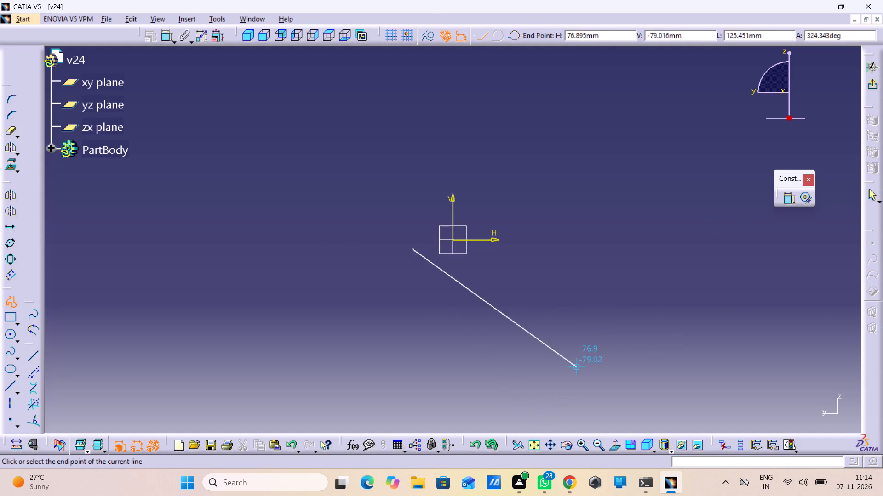
click(413, 213)
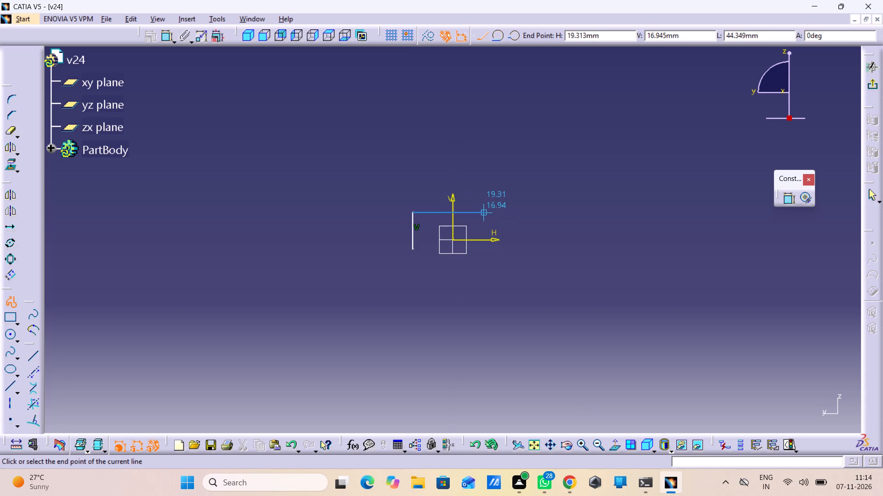
click(482, 211)
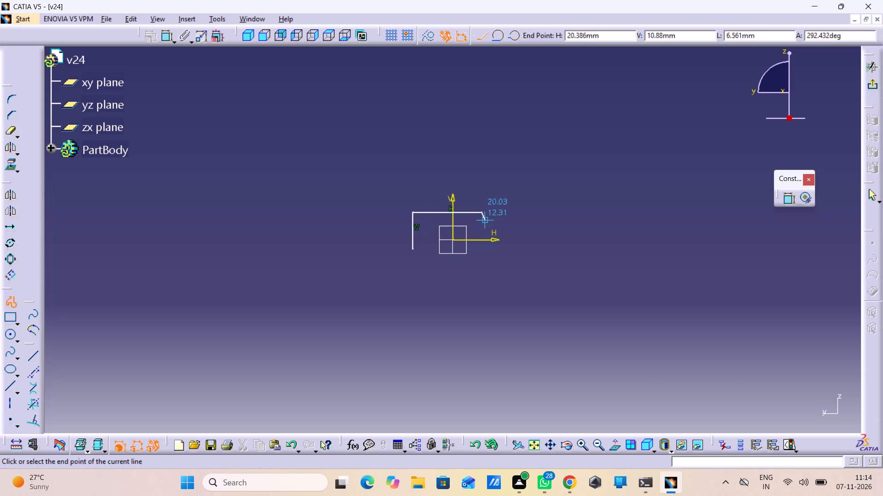
click(484, 227)
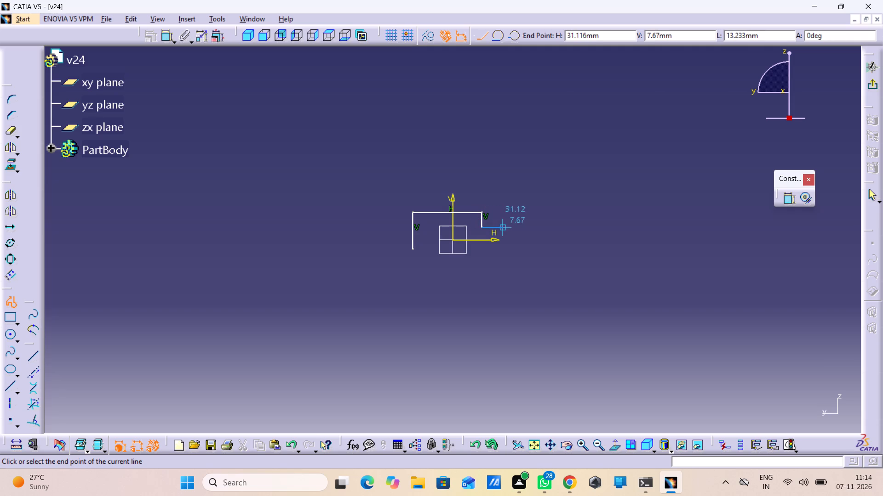
click(504, 230)
click(504, 249)
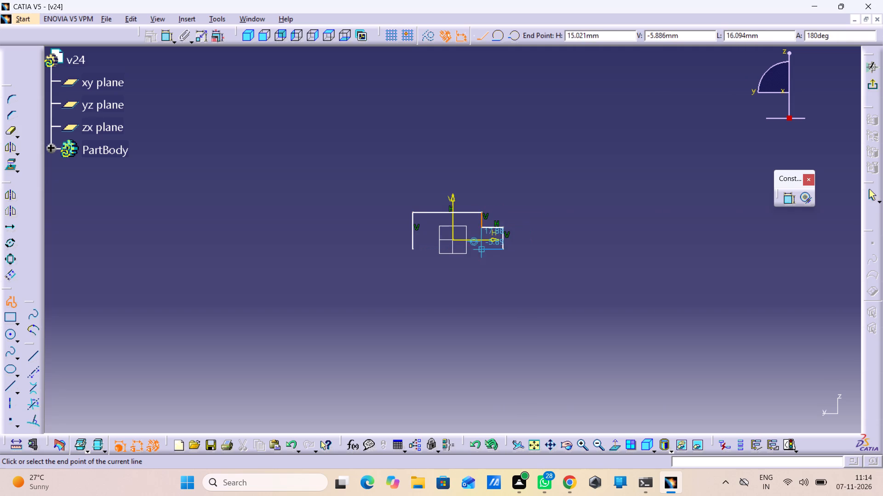
click(414, 248)
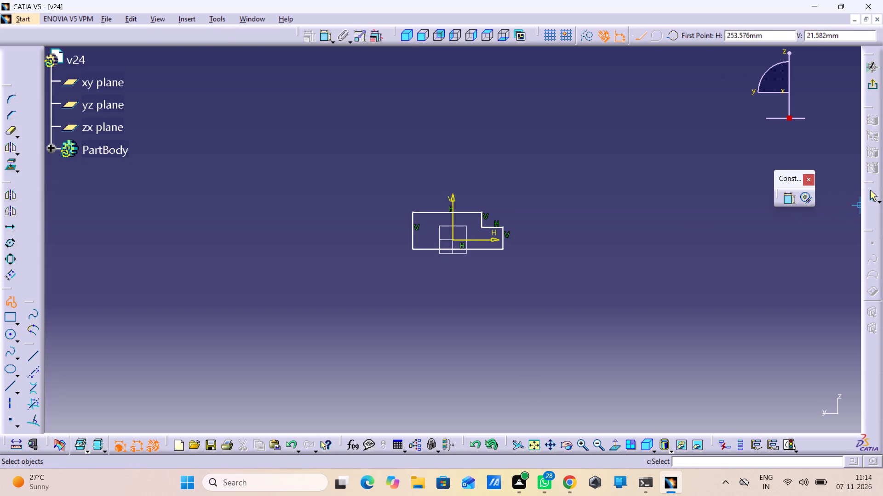
click(872, 197)
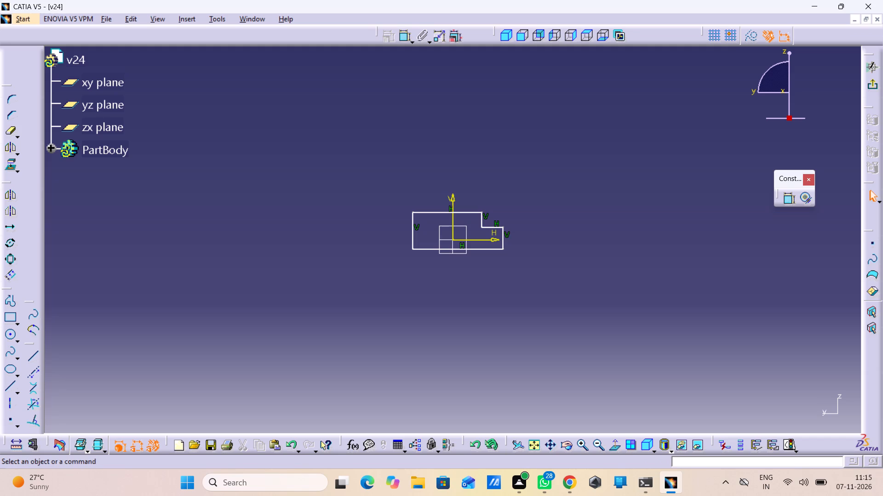
Constrain the profile's two outer vertical edges to be symmetric about the V axis.
double_click(403, 37)
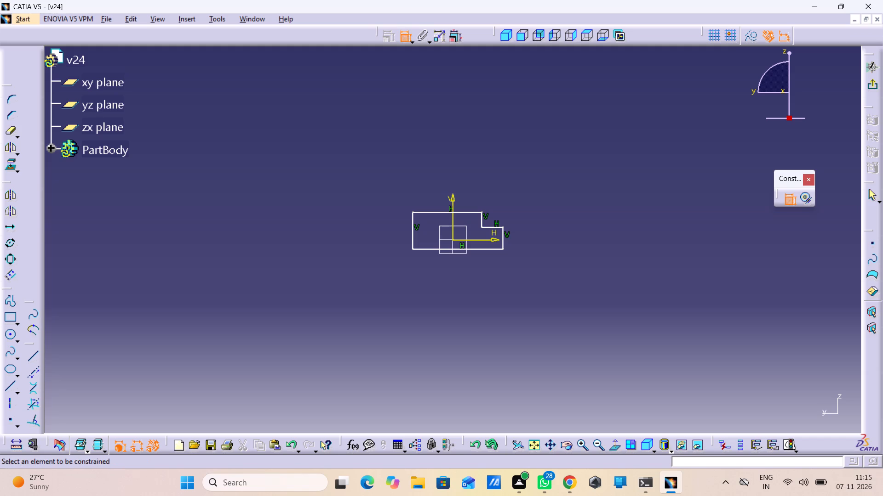
click(412, 230)
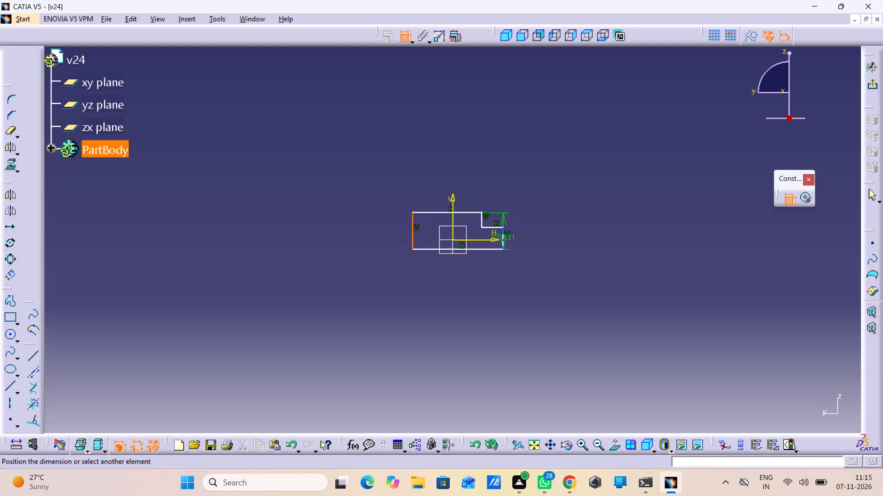
click(504, 240)
right_click(459, 293)
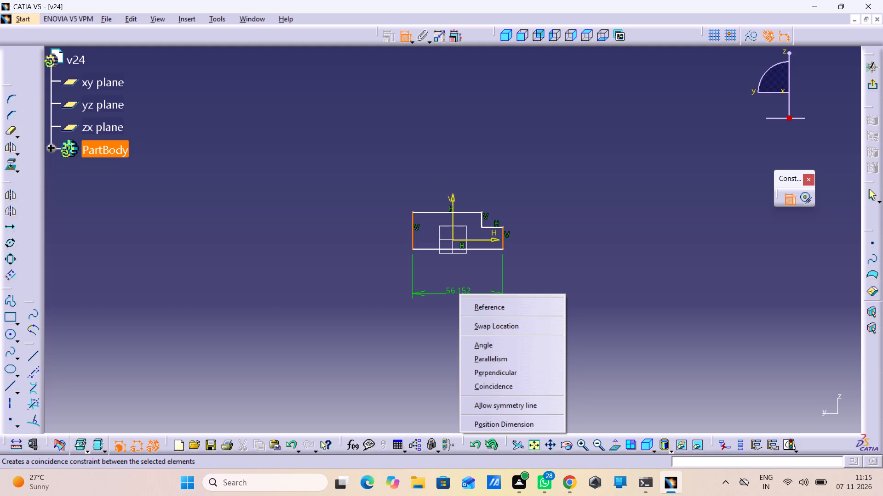
drag(498, 402, 497, 396)
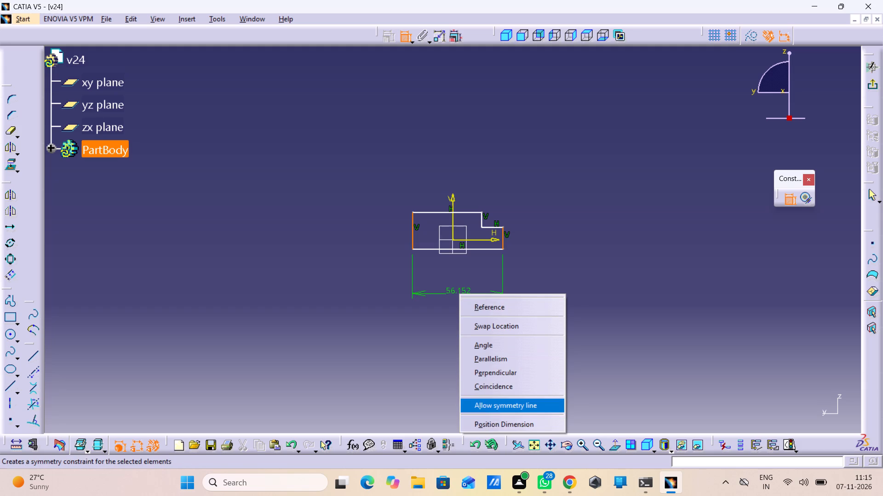
click(502, 408)
click(451, 197)
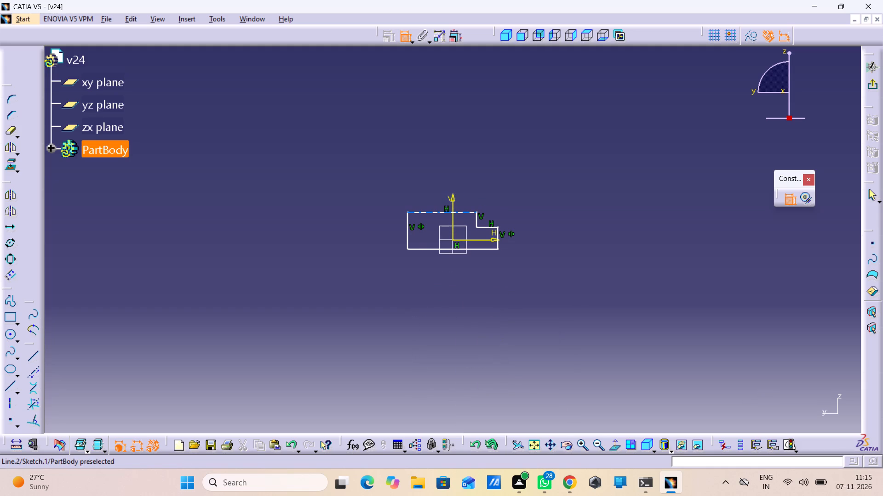
Constrain the profile's top and bottom edges to be symmetric about the H axis.
click(463, 213)
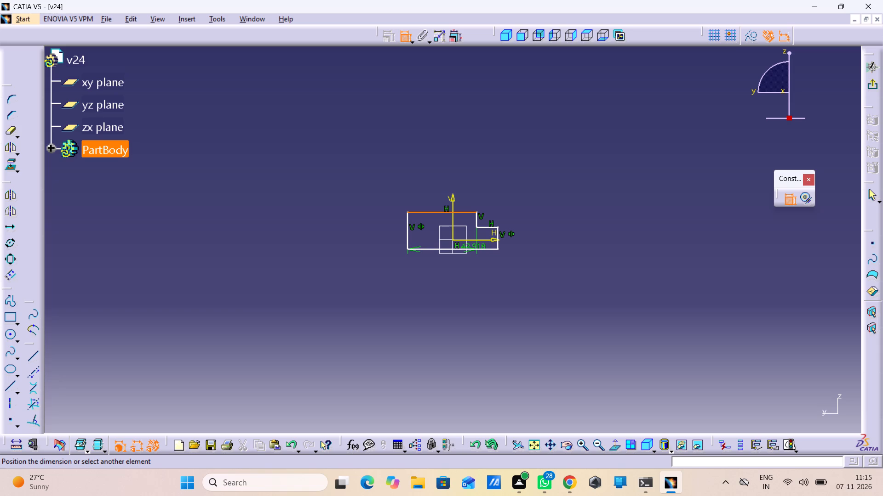
click(476, 250)
right_click(535, 220)
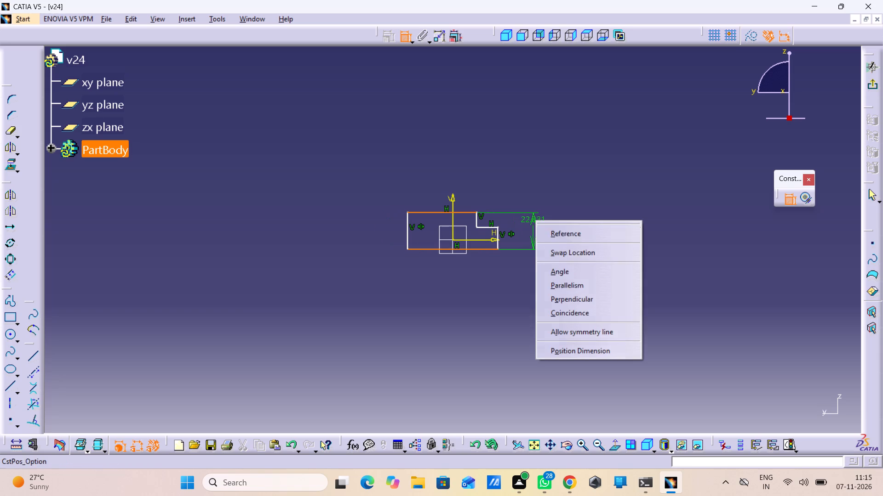
click(561, 330)
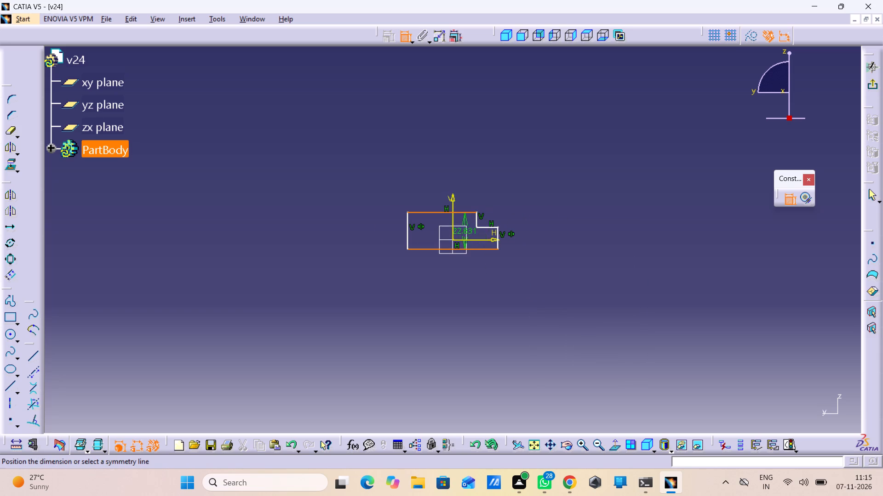
click(483, 241)
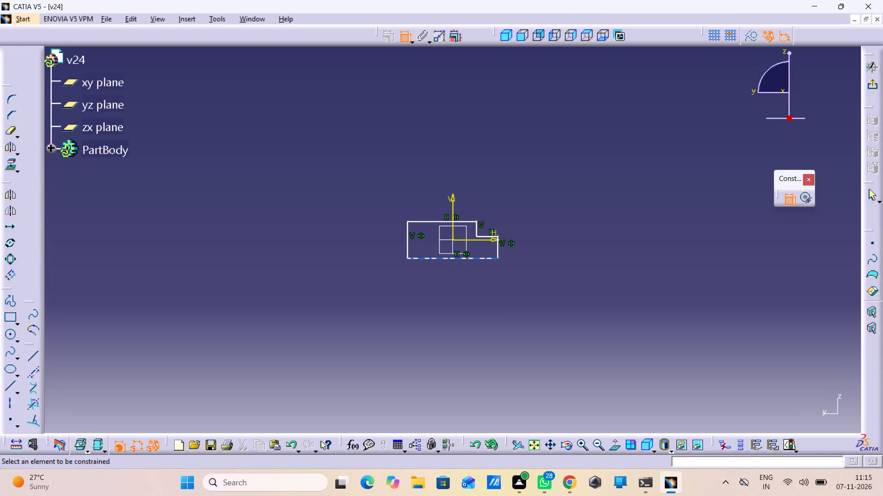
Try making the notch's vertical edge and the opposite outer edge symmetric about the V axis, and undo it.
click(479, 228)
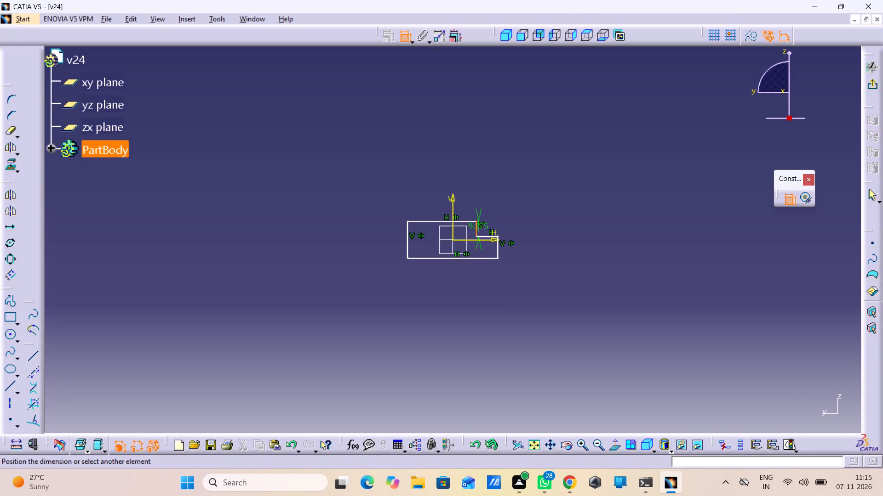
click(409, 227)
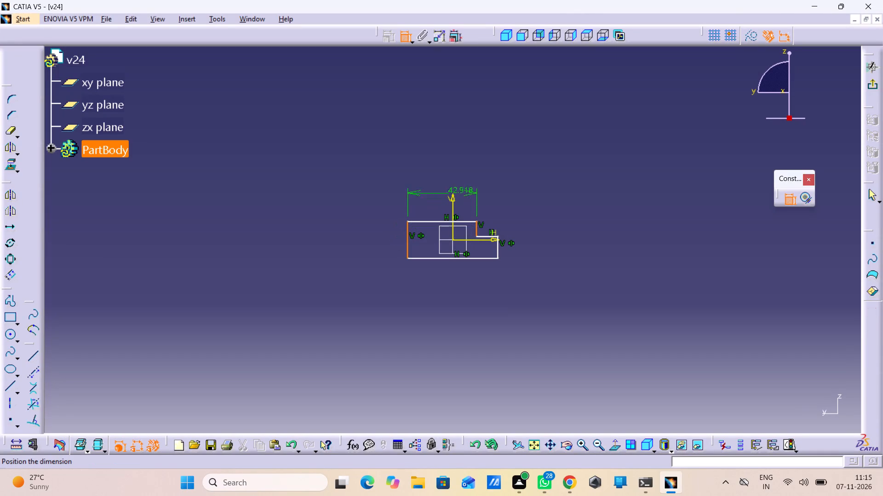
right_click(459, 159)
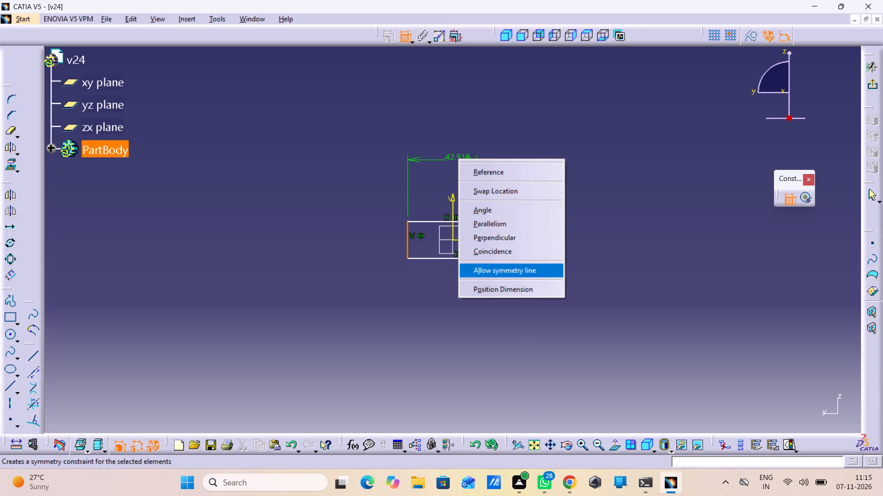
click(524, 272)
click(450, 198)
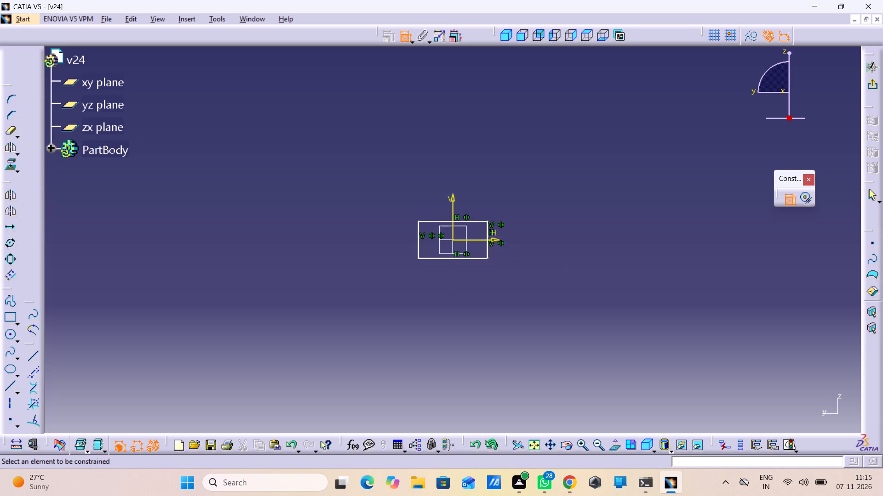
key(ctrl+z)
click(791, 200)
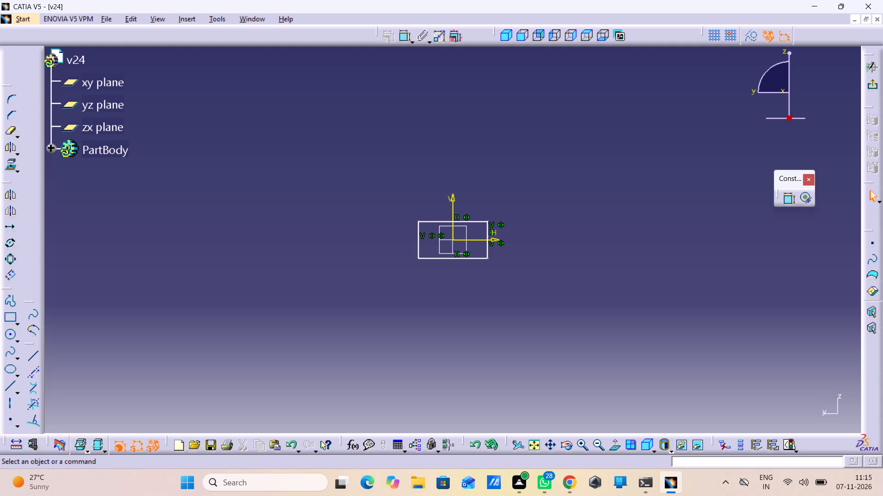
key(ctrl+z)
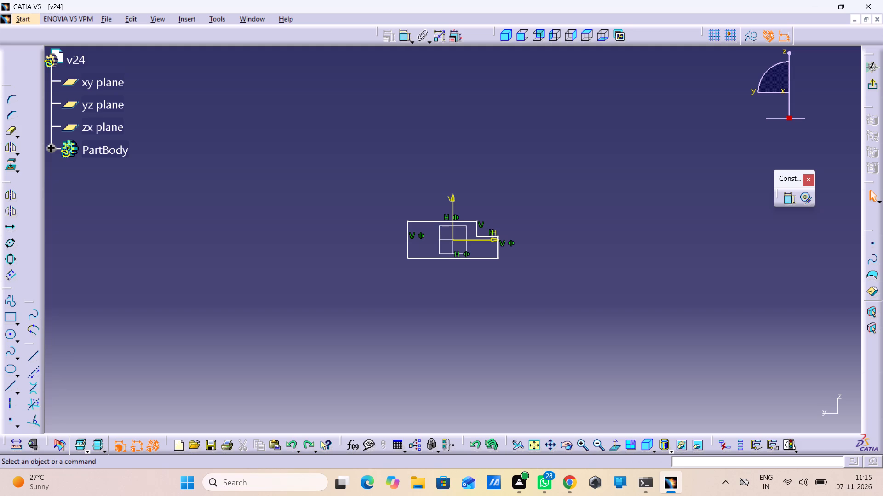
Dimension the overall width between the profile's two outer vertical edges and set it to 35 mm.
click(409, 237)
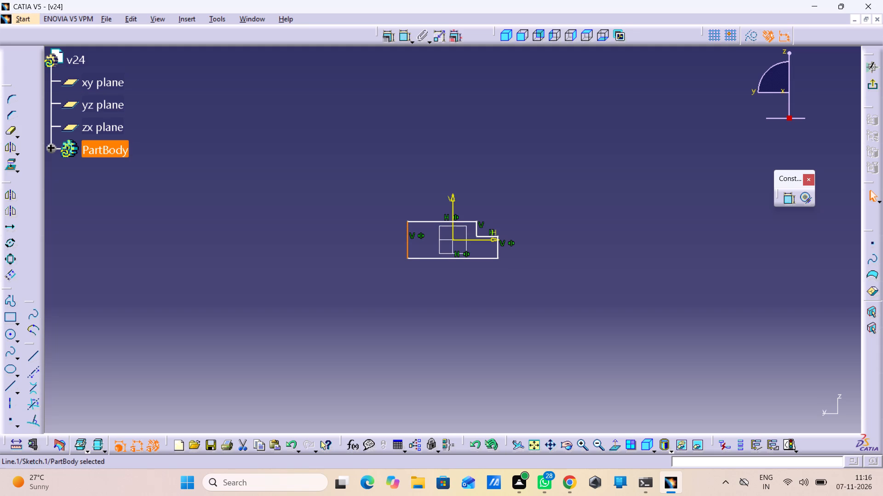
drag(710, 209, 714, 209)
double_click(784, 199)
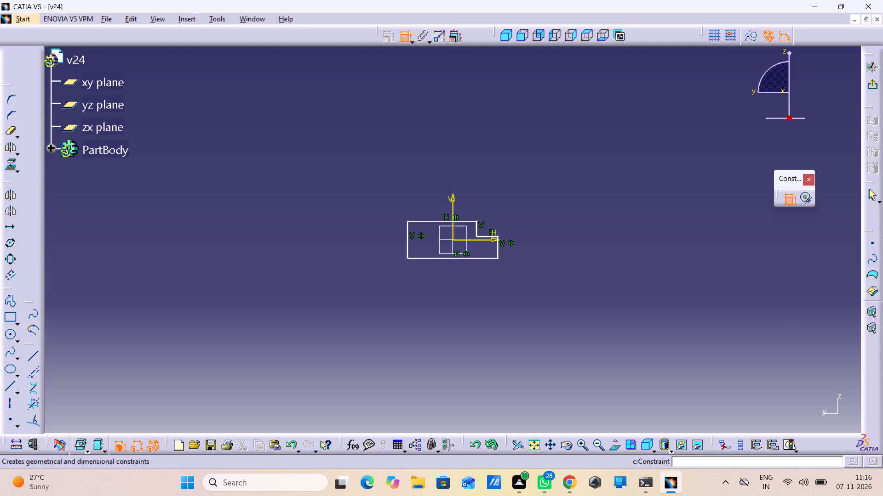
click(407, 230)
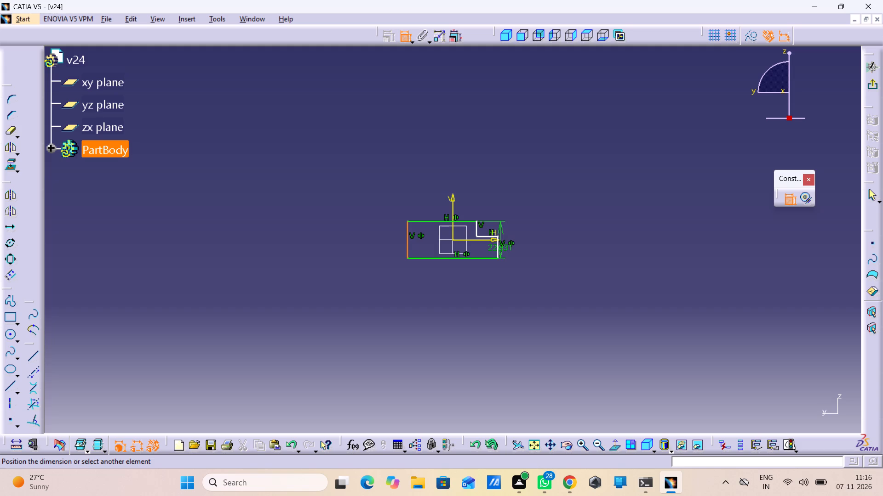
click(497, 253)
triple_click(452, 294)
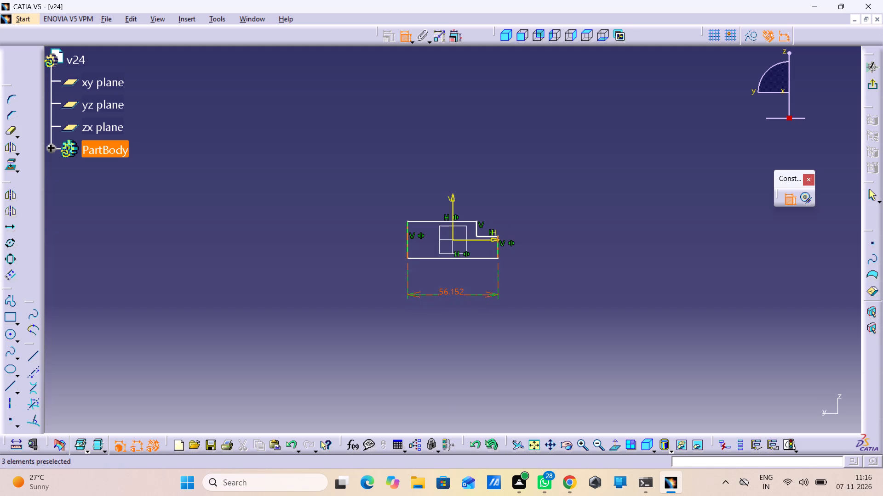
text(325)
key(BackSpace)
key(BackSpace)
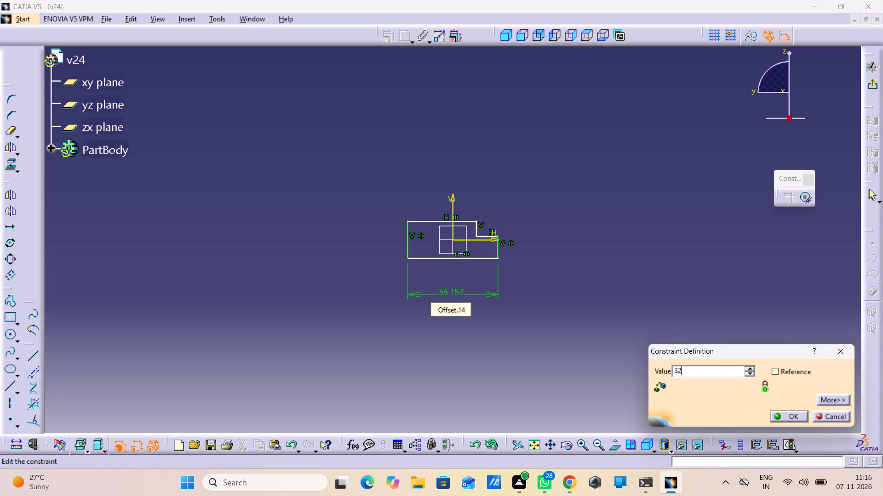
key(5)
key(Return)
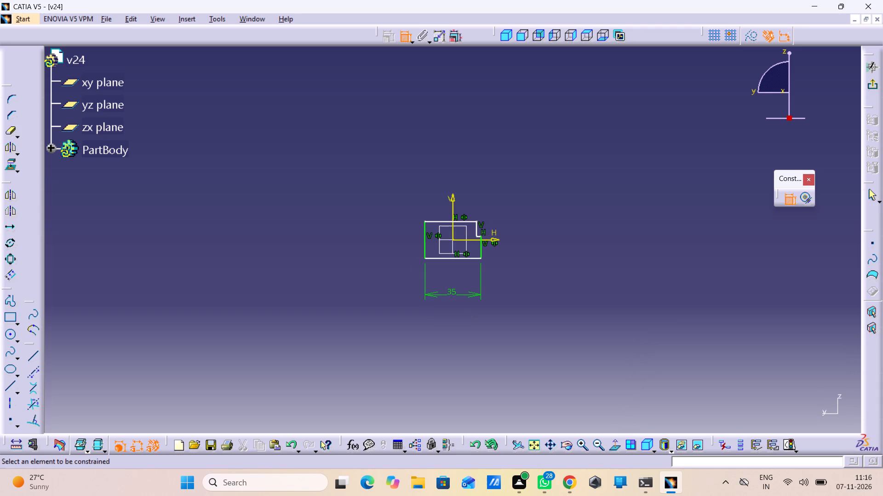
Dimension the short outer vertical edge below the notch and set its length to 6 mm.
drag(480, 244, 493, 247)
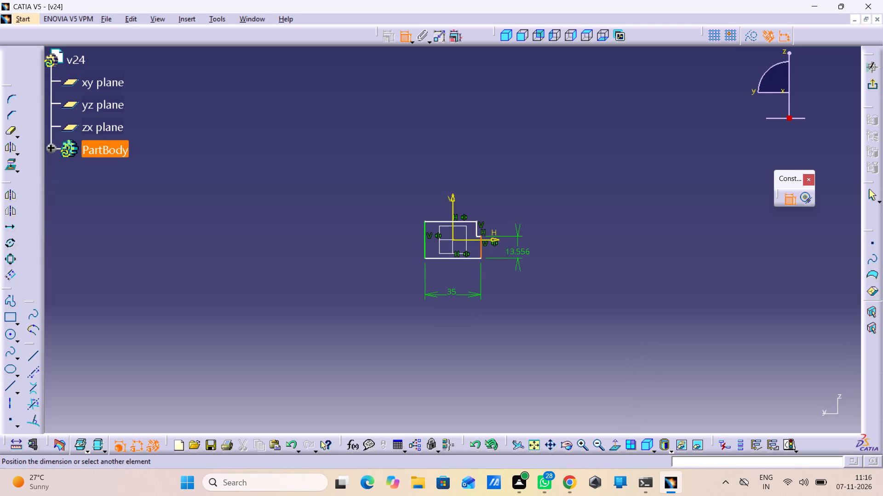
click(525, 253)
drag(528, 250, 533, 282)
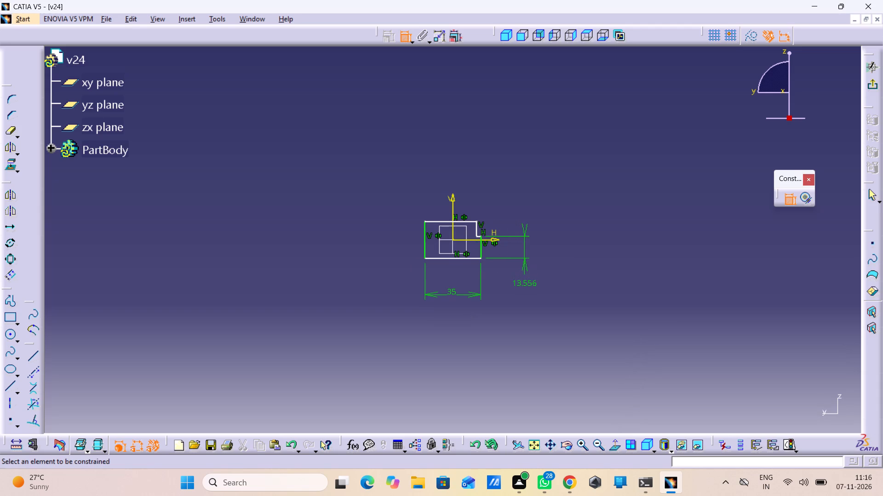
click(530, 279)
drag(530, 279, 536, 279)
key(9)
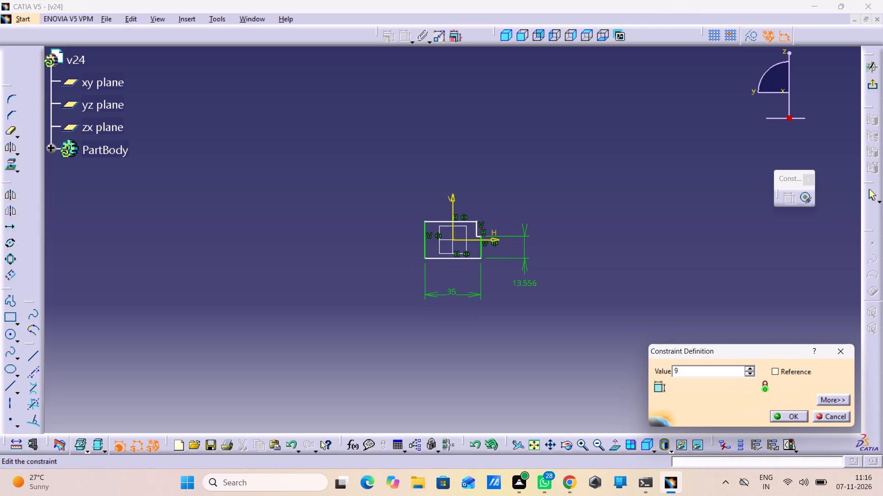
key(BackSpace)
key(6)
key(Return)
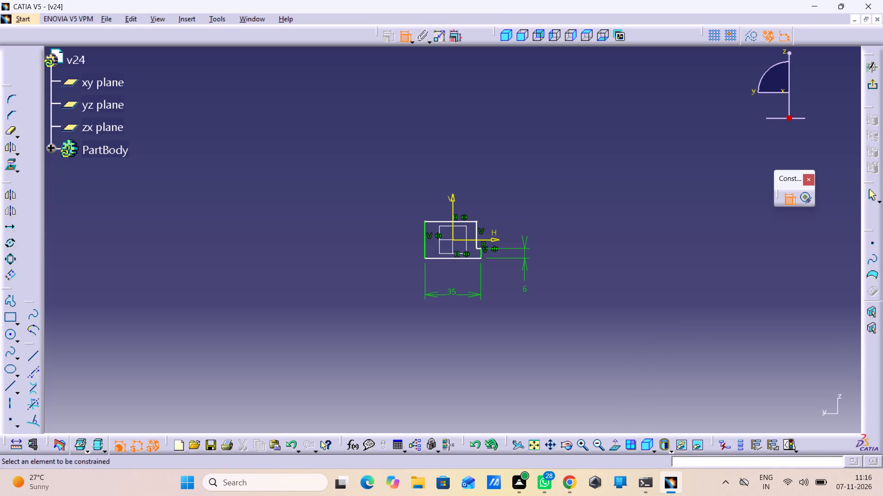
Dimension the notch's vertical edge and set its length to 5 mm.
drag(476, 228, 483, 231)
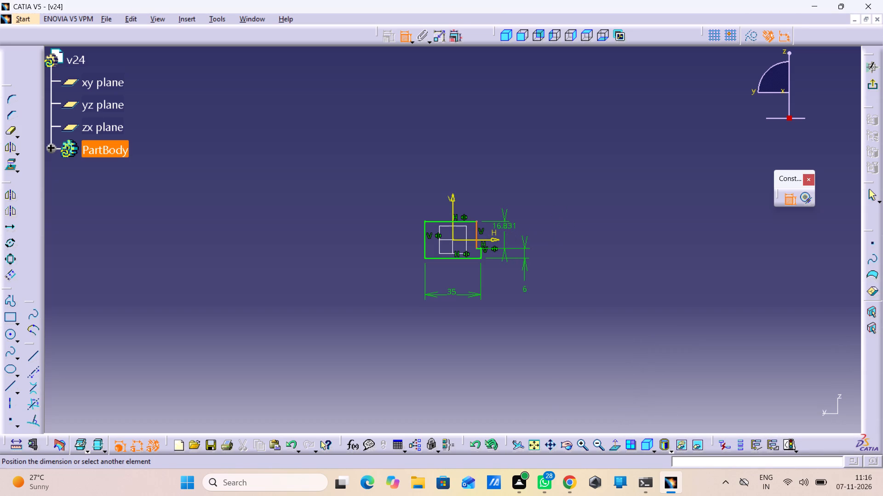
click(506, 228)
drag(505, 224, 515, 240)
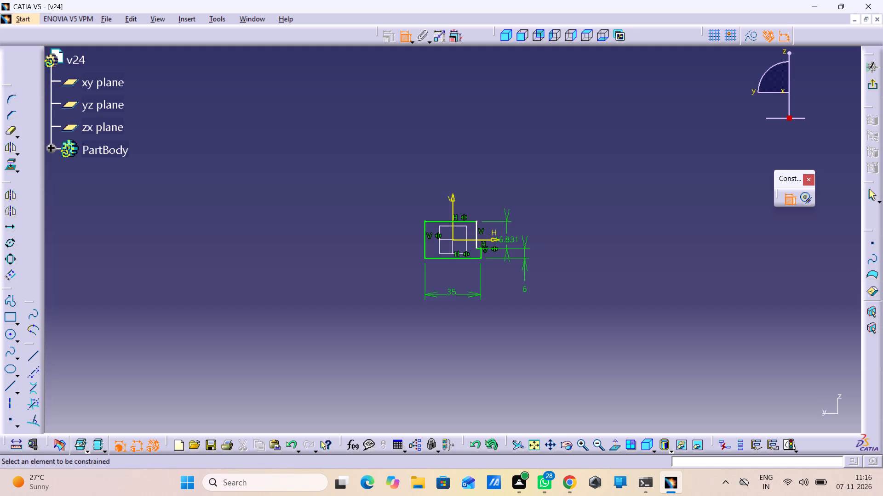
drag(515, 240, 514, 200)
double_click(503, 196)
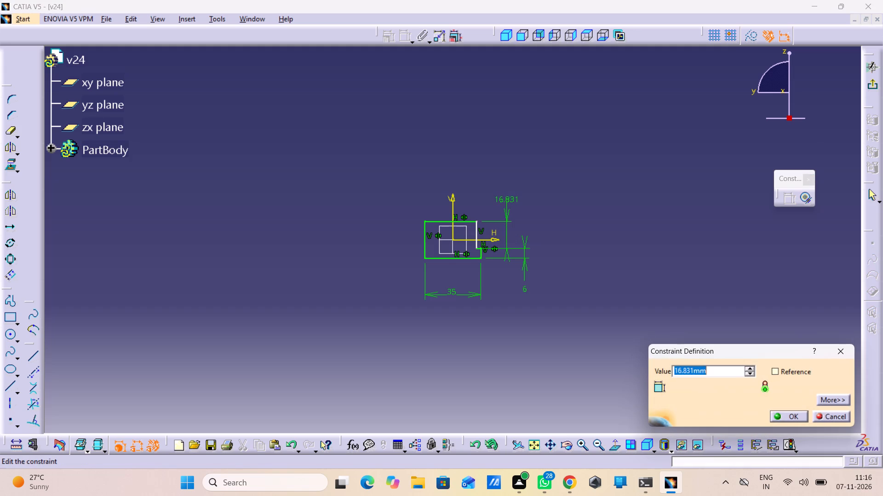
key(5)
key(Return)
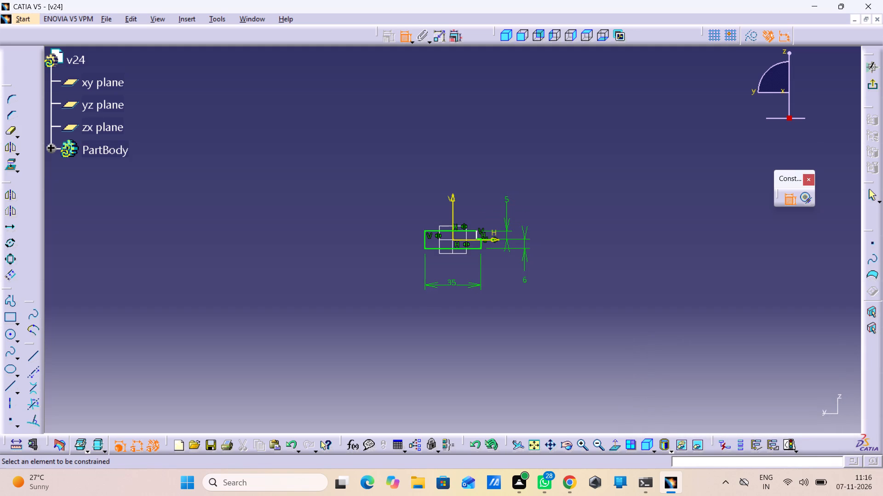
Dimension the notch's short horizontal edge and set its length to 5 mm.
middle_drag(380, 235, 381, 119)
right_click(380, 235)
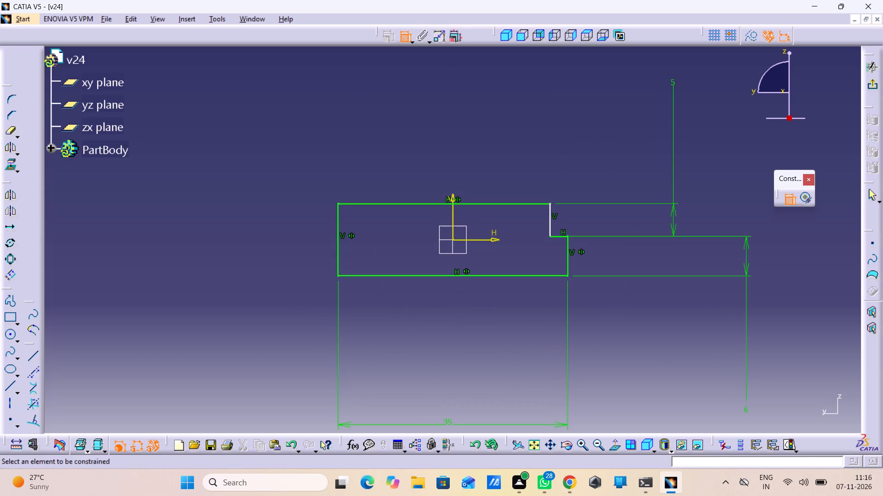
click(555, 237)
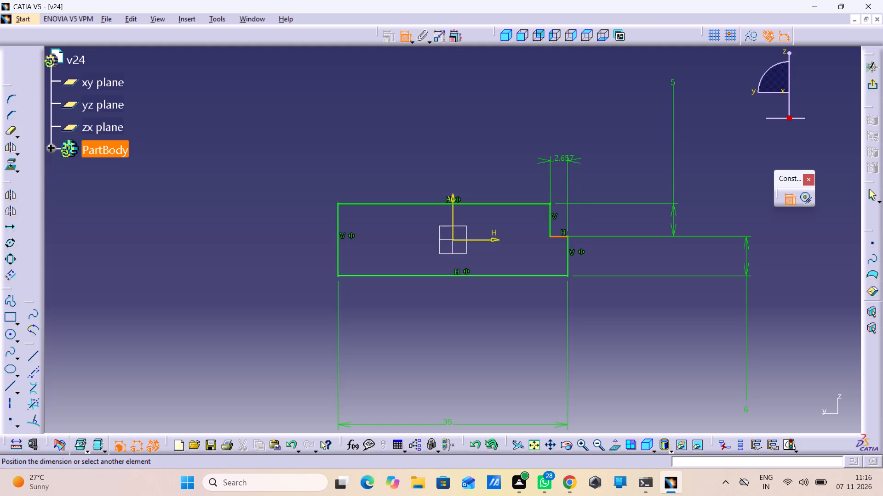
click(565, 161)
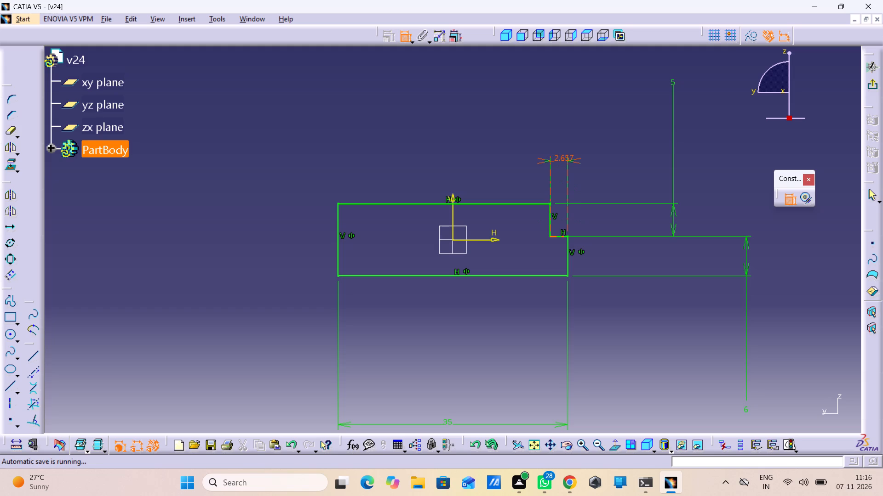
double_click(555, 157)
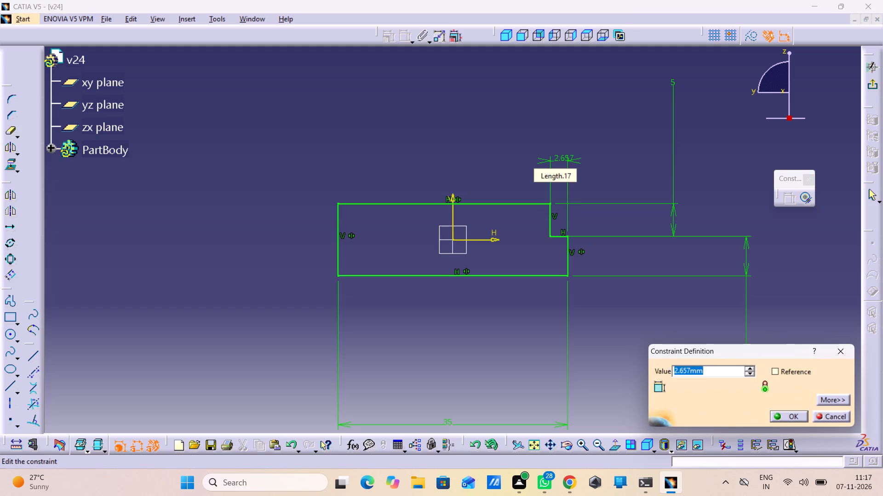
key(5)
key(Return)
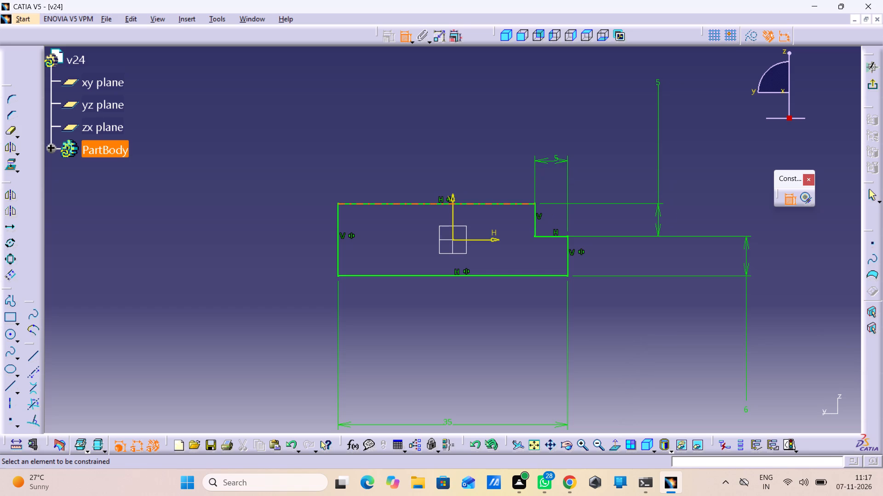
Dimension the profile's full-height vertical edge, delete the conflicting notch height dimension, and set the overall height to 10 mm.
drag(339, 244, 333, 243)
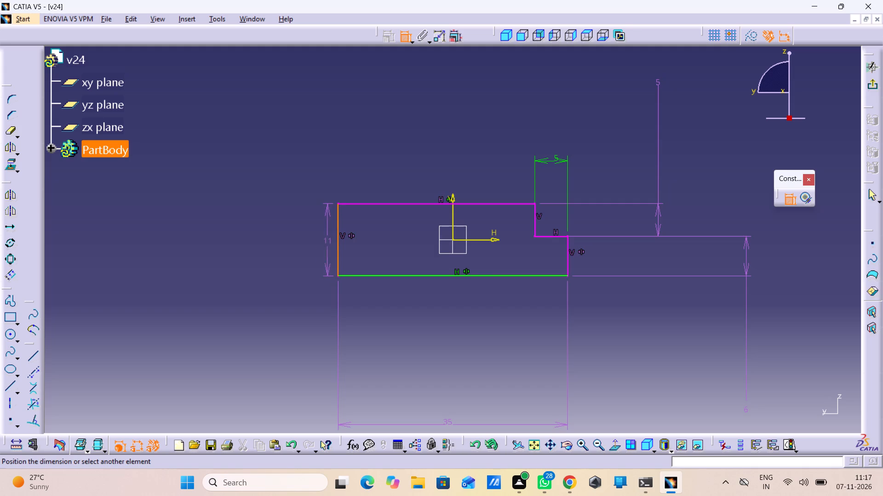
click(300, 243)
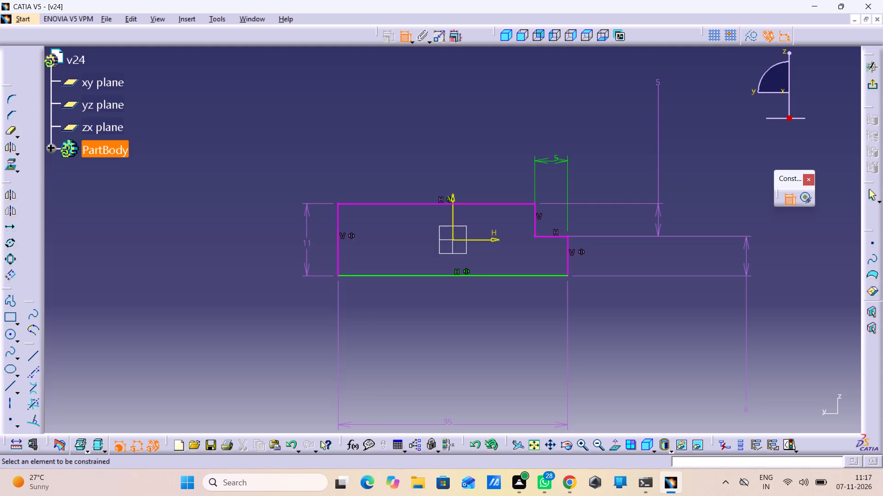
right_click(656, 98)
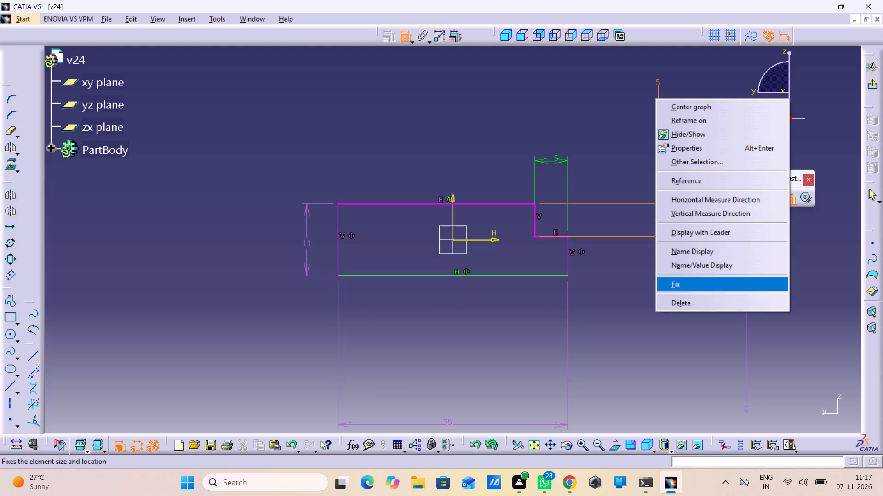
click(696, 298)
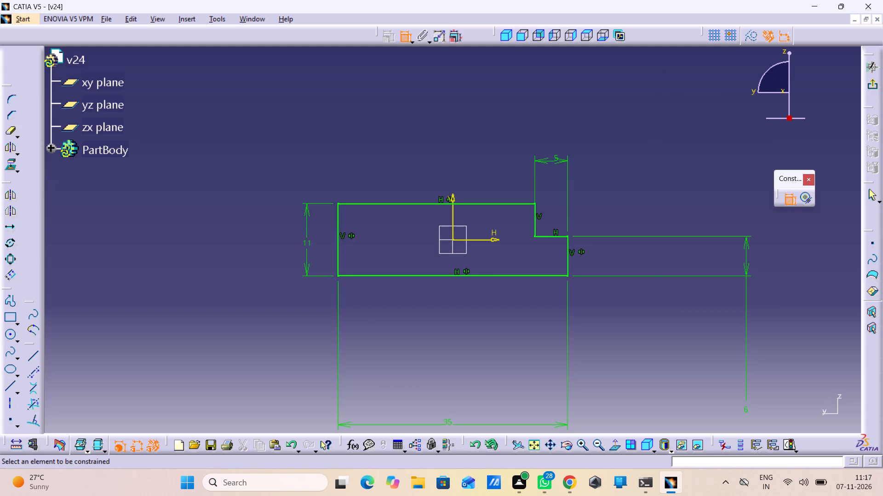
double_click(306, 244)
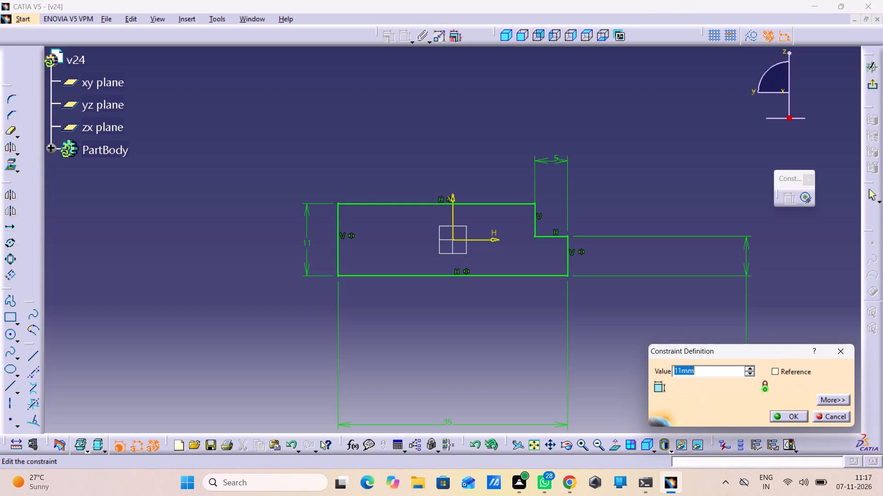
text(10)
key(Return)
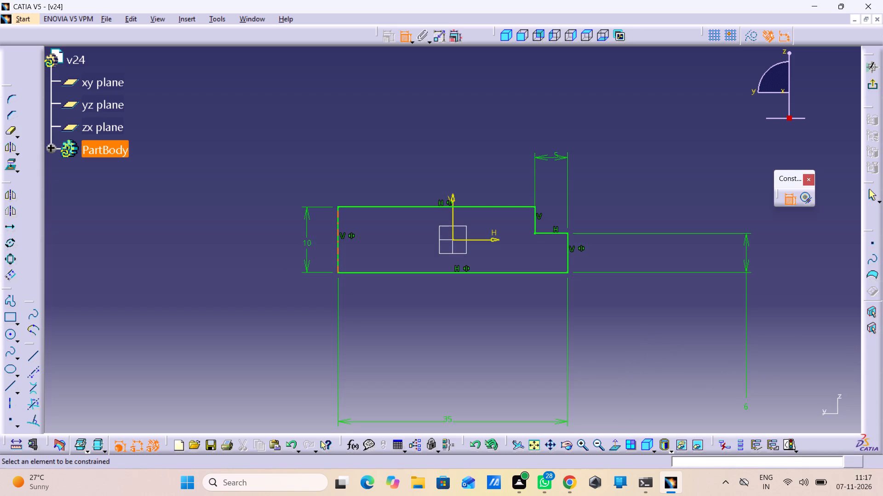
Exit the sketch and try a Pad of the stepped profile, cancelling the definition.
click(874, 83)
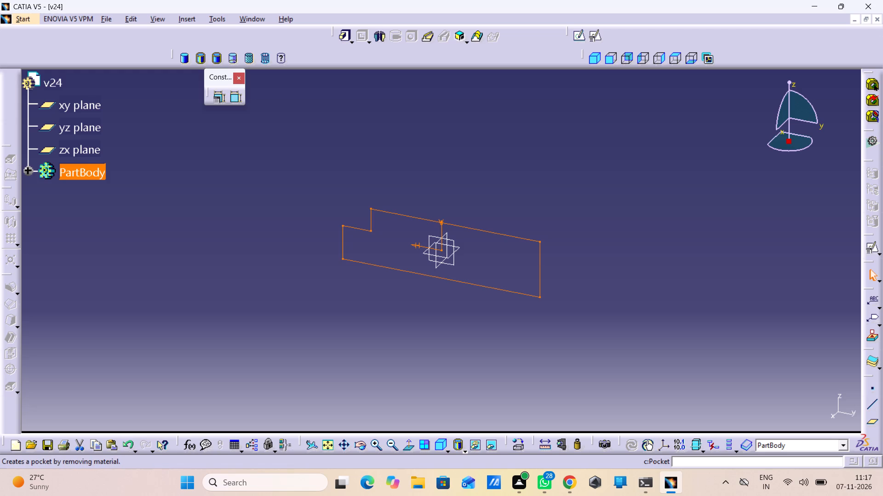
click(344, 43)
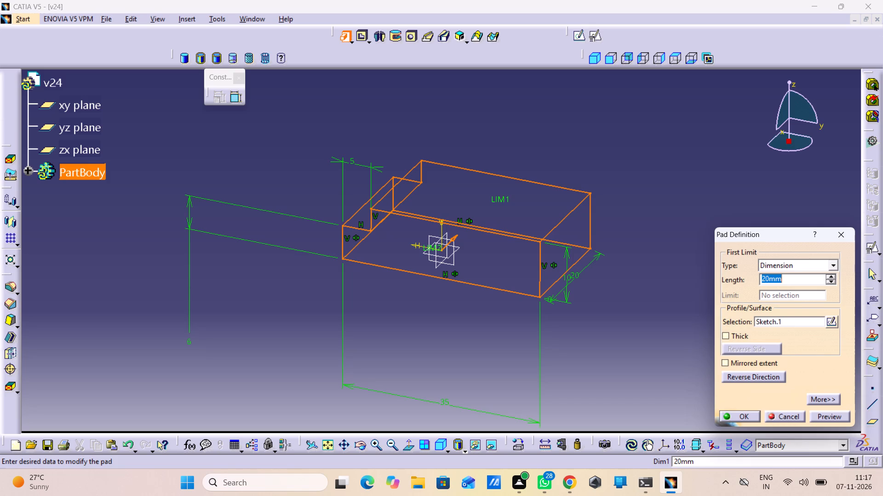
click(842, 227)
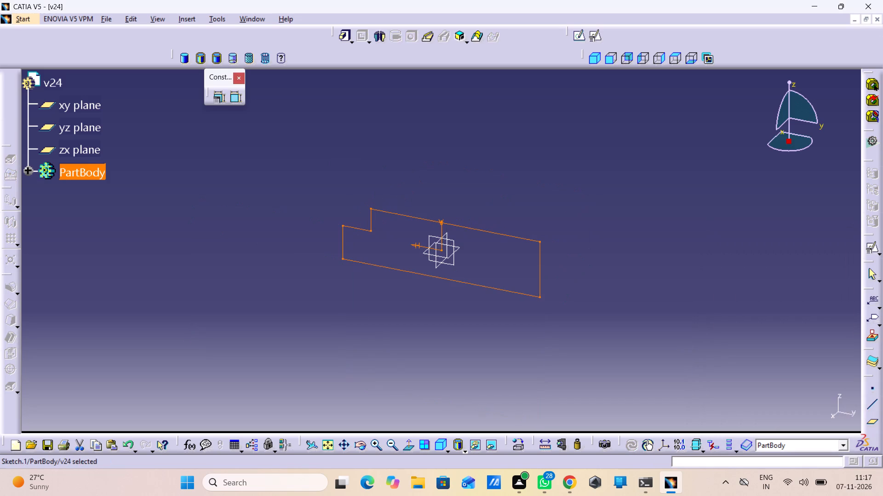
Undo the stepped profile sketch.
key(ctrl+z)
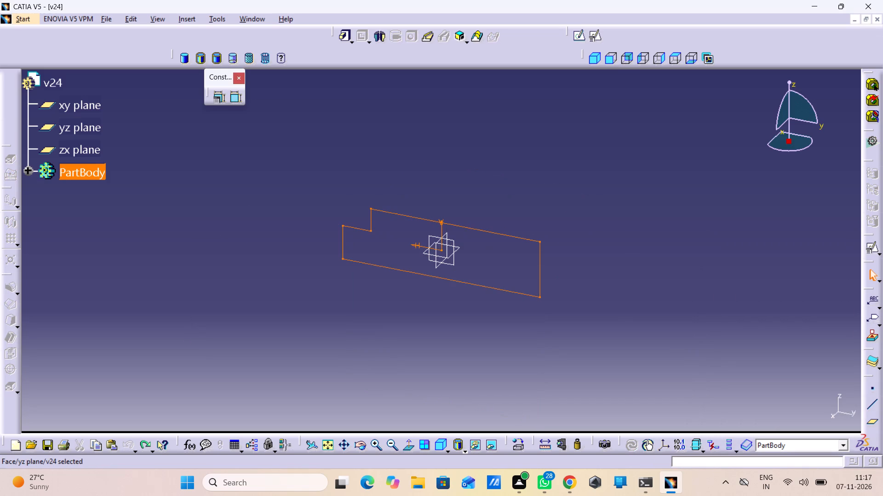
Create a positioned sketch on the yz plane with implicit origin and orientation, without reversing either direction.
click(599, 39)
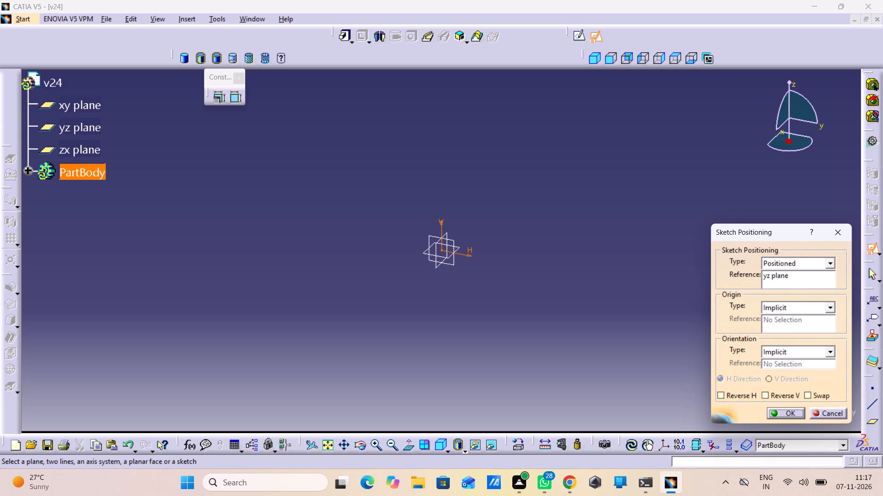
click(780, 414)
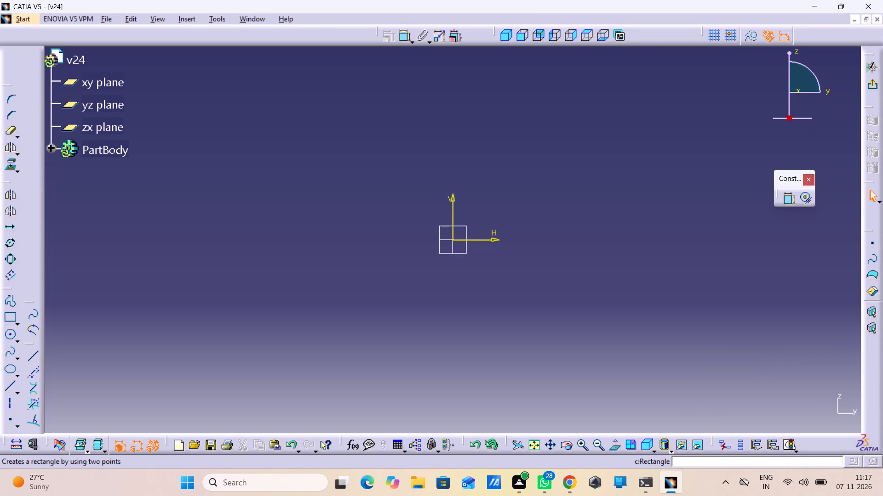
Draw a closed stepped profile around the origin, about 19.7 mm wide and 7 mm high, notched at the upper corner on the +H side.
double_click(10, 300)
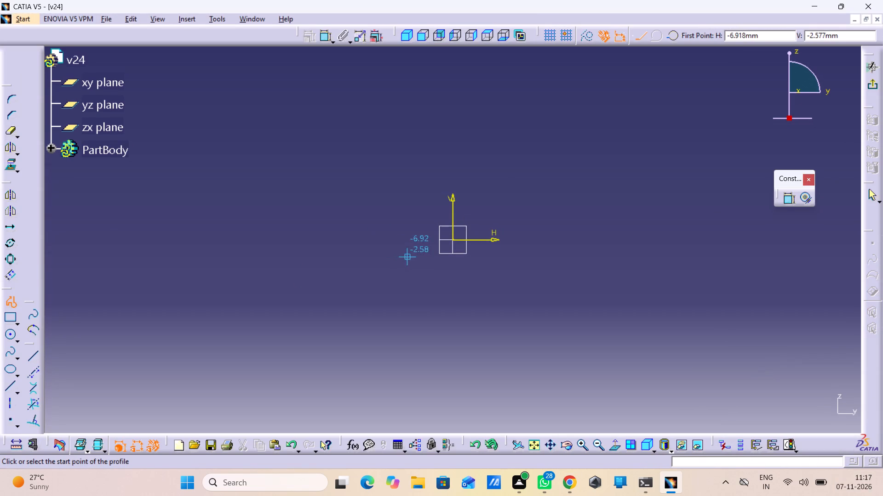
click(417, 251)
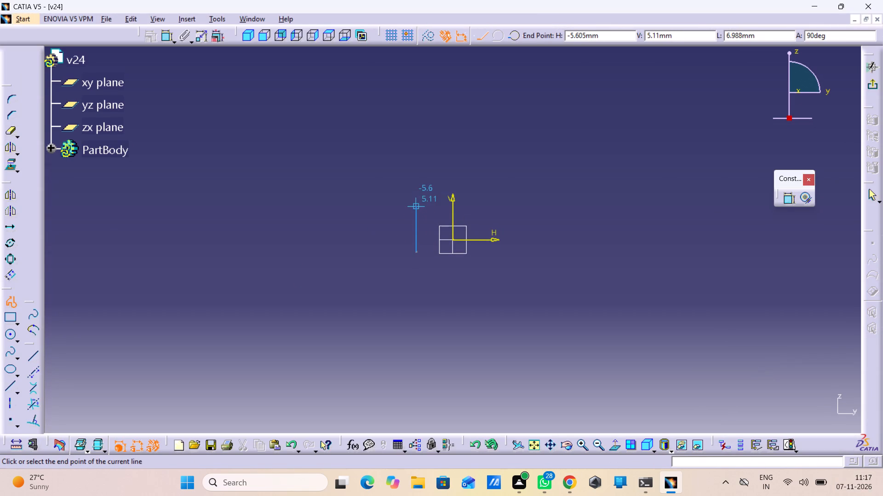
click(416, 206)
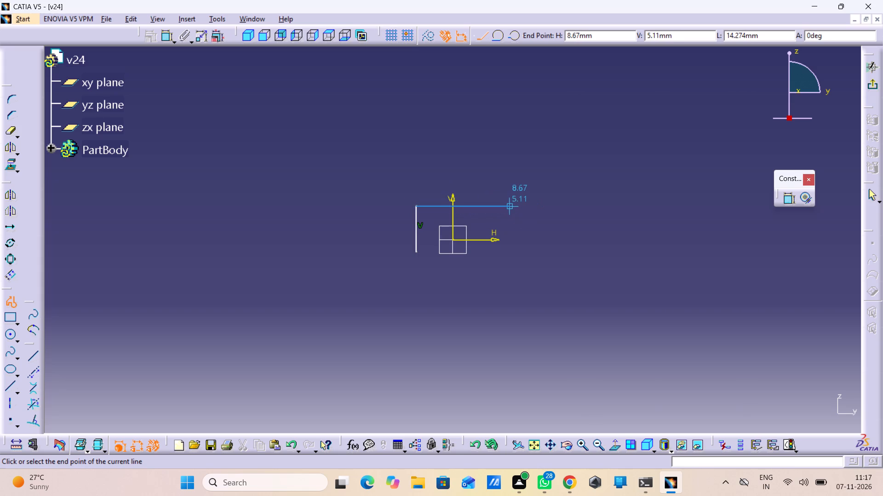
click(509, 204)
click(513, 228)
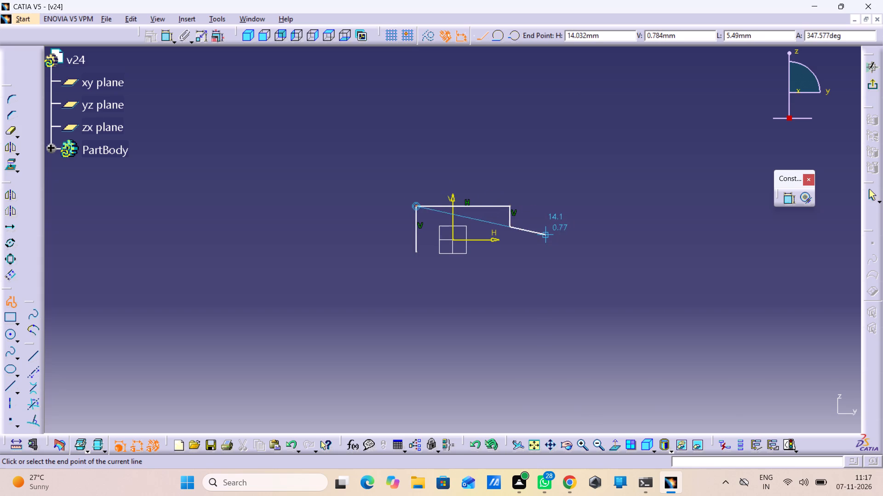
click(545, 225)
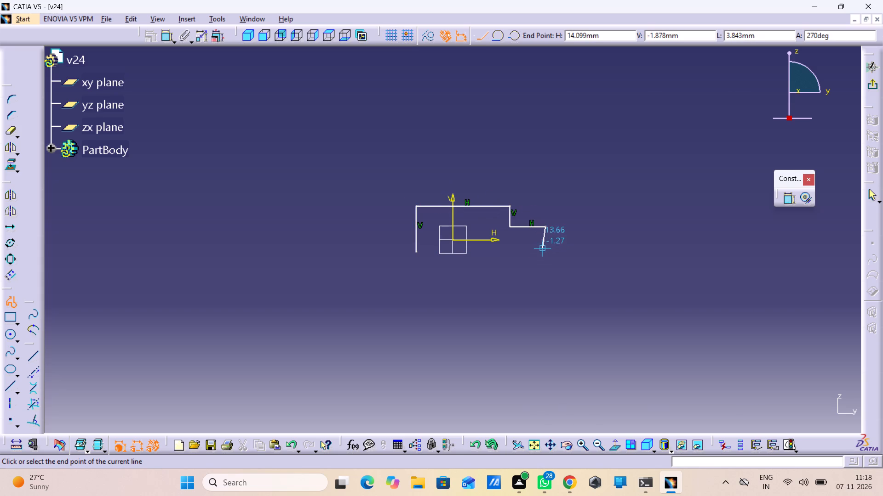
click(546, 251)
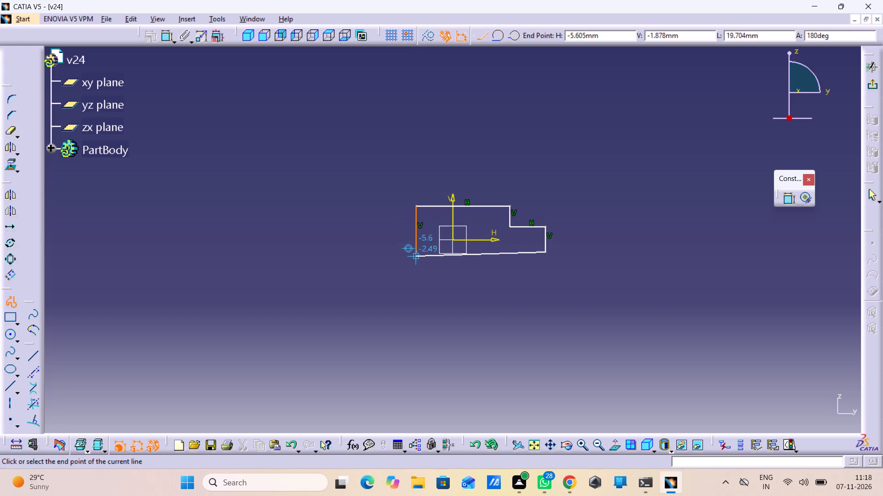
click(415, 252)
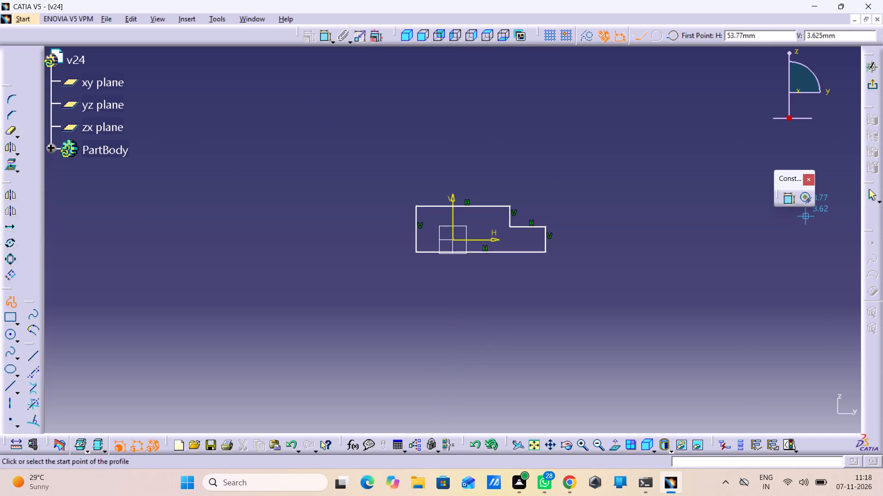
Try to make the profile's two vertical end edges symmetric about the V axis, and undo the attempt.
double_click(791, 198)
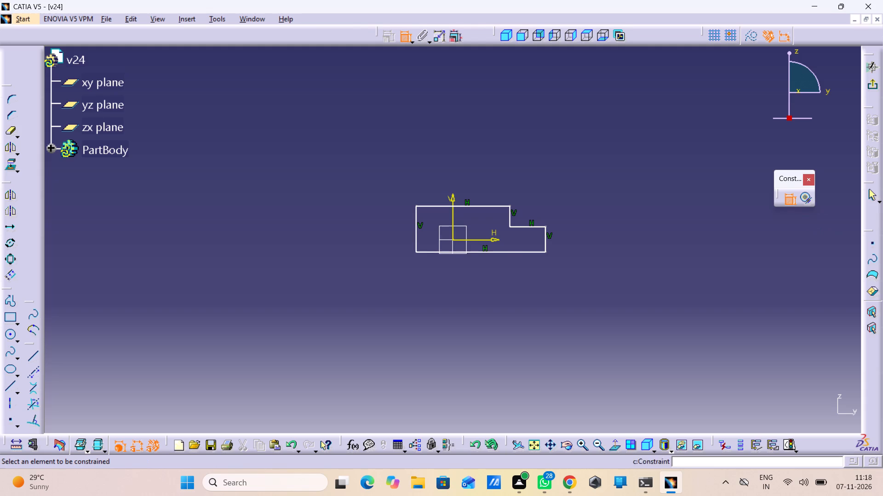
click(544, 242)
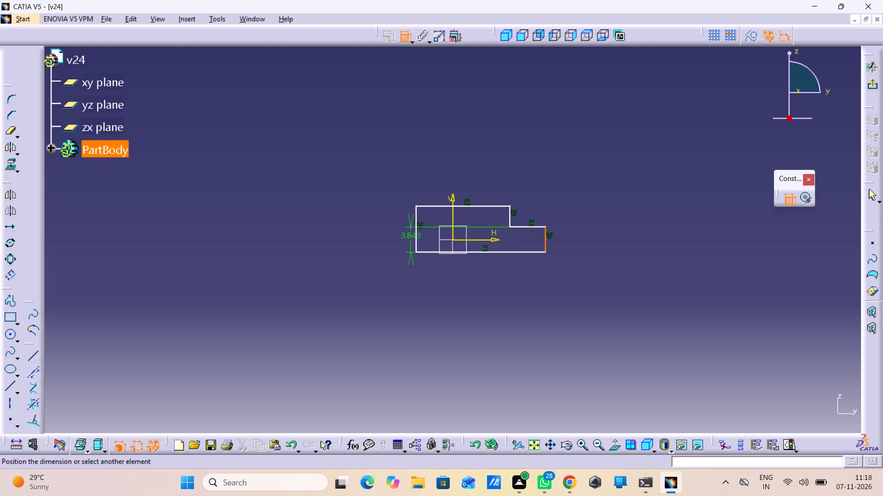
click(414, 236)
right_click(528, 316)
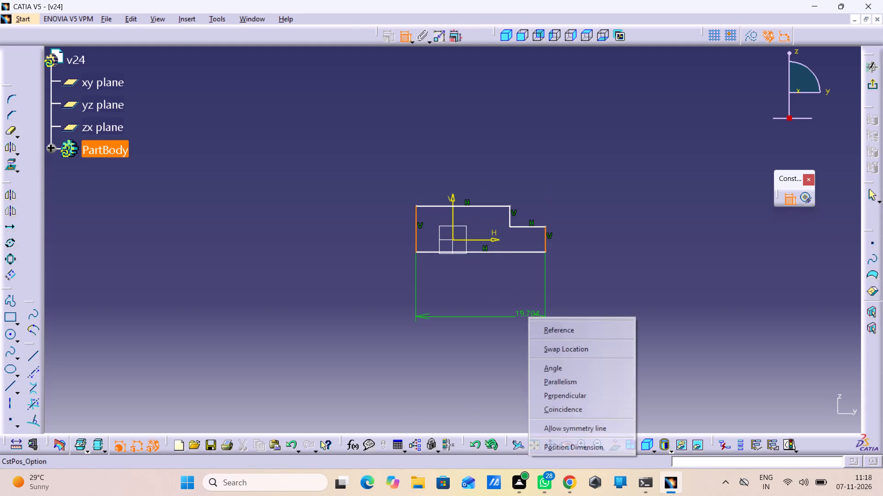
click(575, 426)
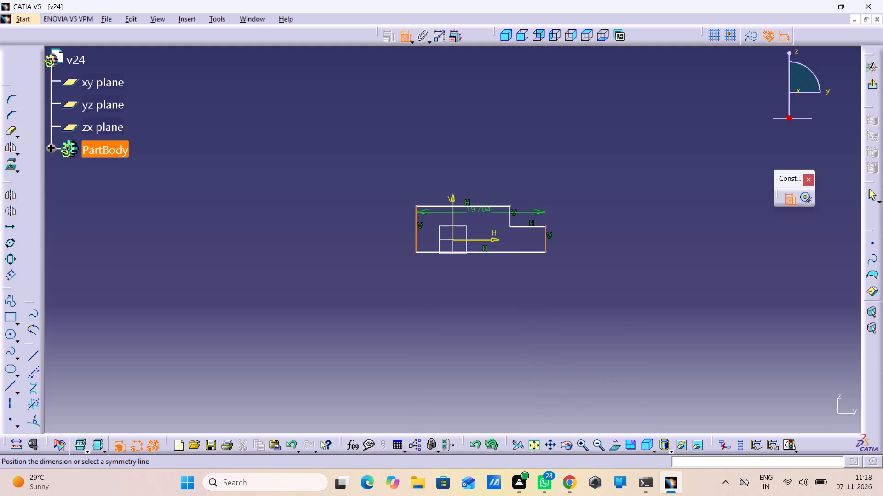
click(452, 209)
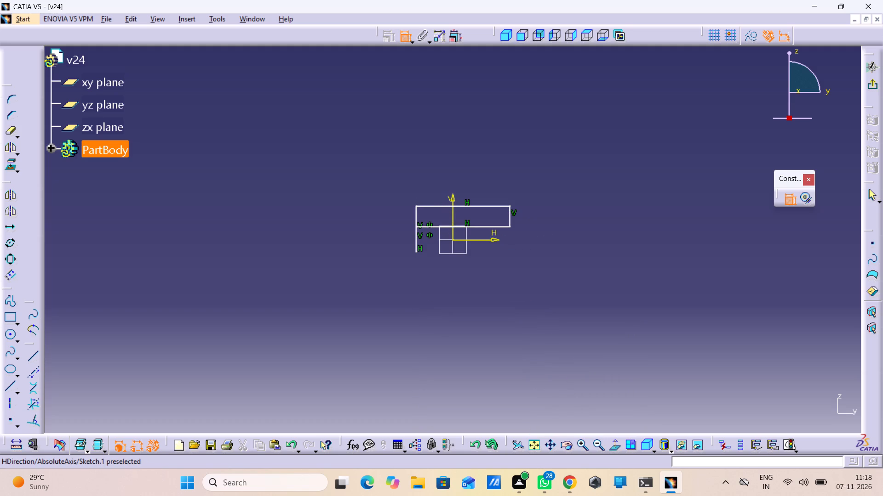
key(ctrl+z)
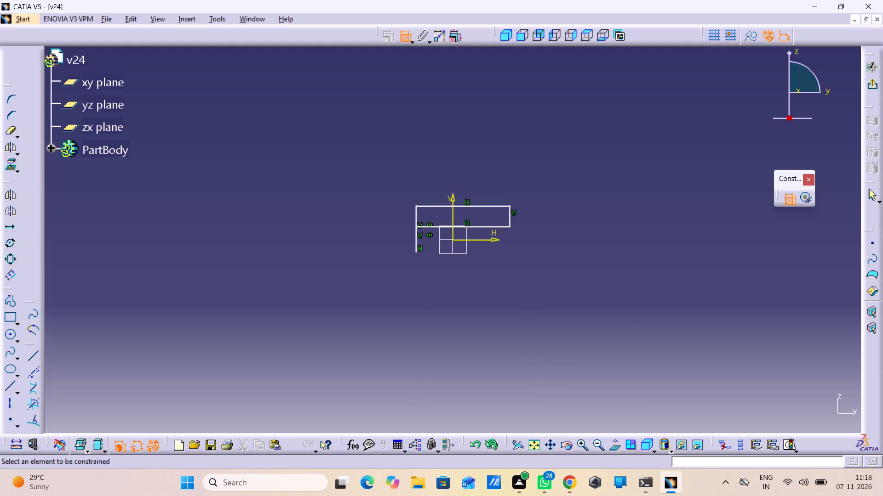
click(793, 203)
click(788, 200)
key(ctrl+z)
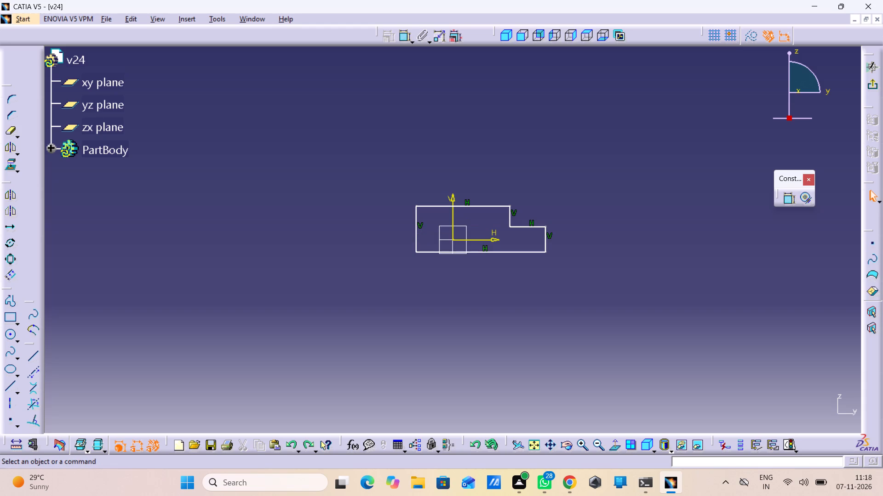
Constrain the profile's top and bottom edges to be symmetric about the H axis.
click(447, 205)
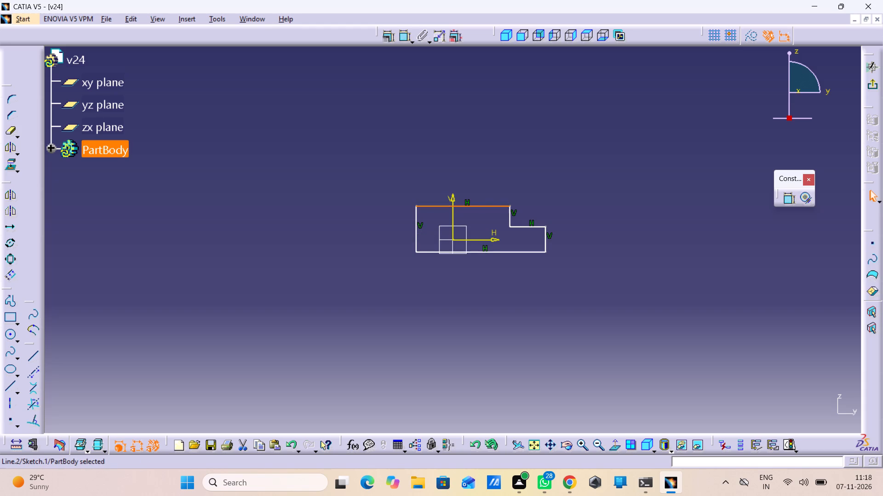
drag(695, 236, 700, 232)
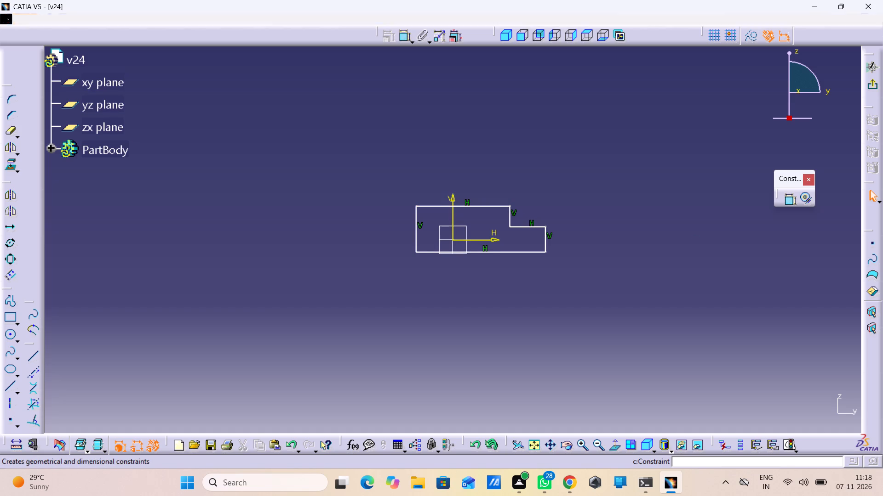
double_click(786, 197)
click(470, 203)
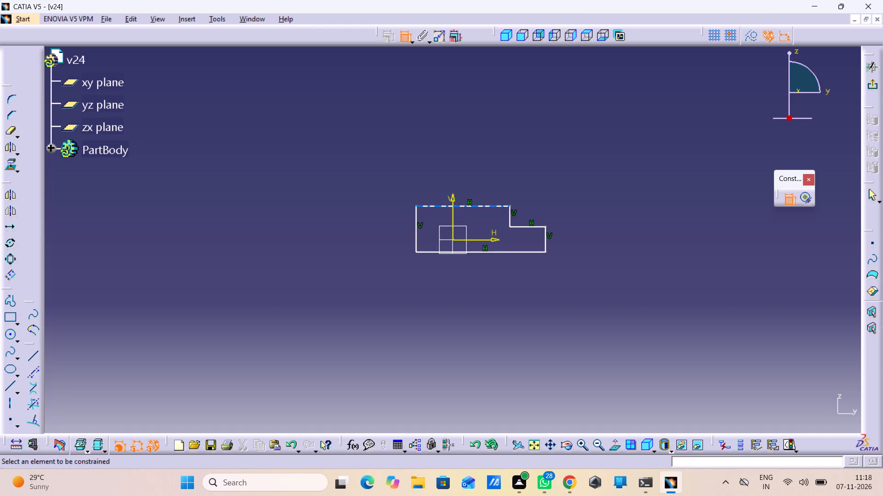
click(477, 204)
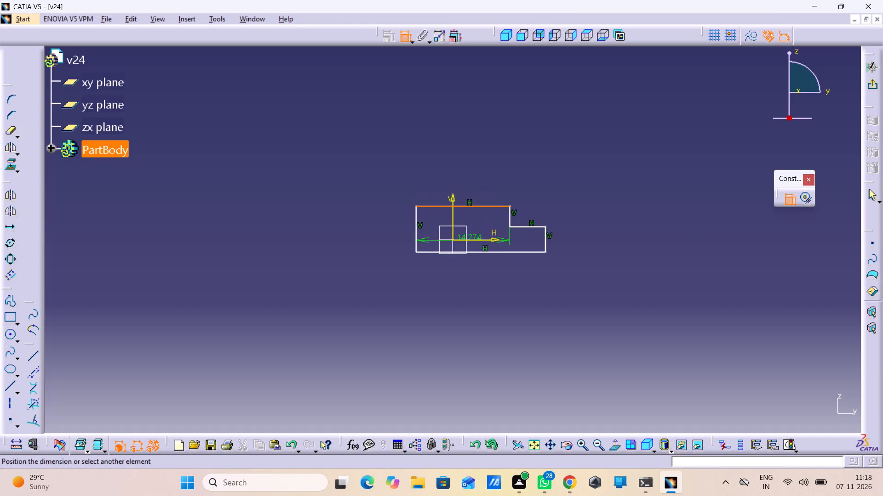
click(471, 252)
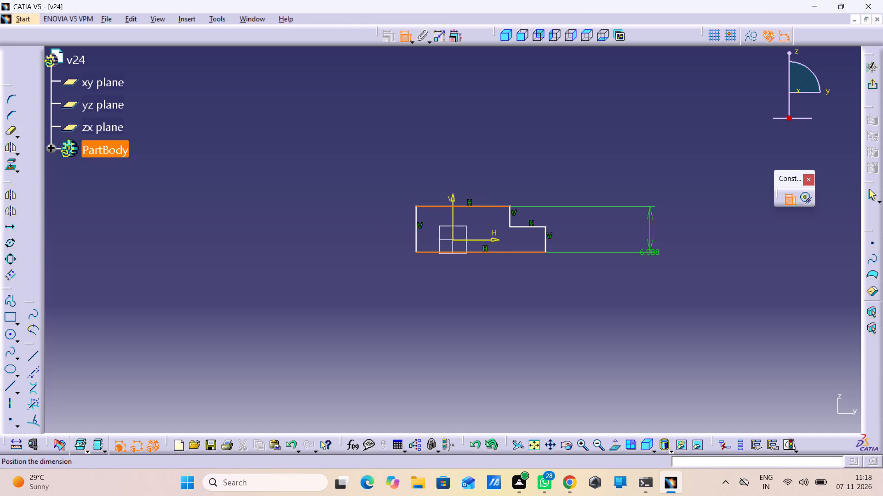
right_click(657, 244)
click(674, 352)
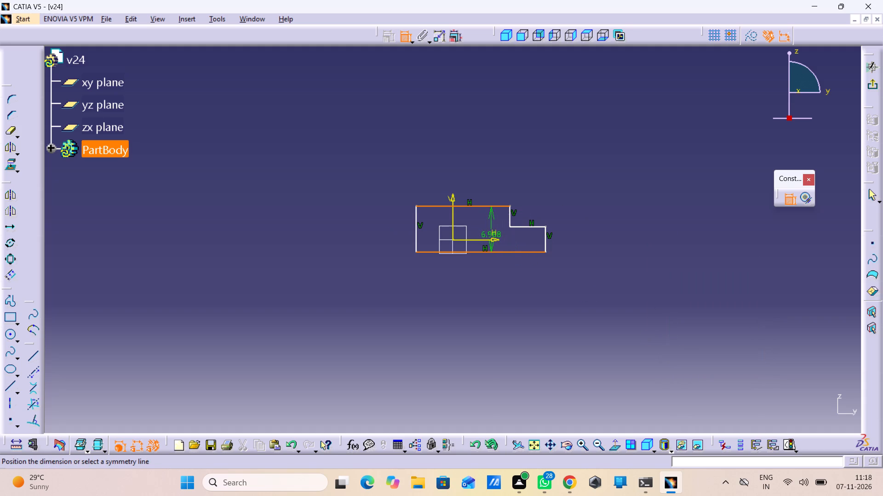
click(492, 241)
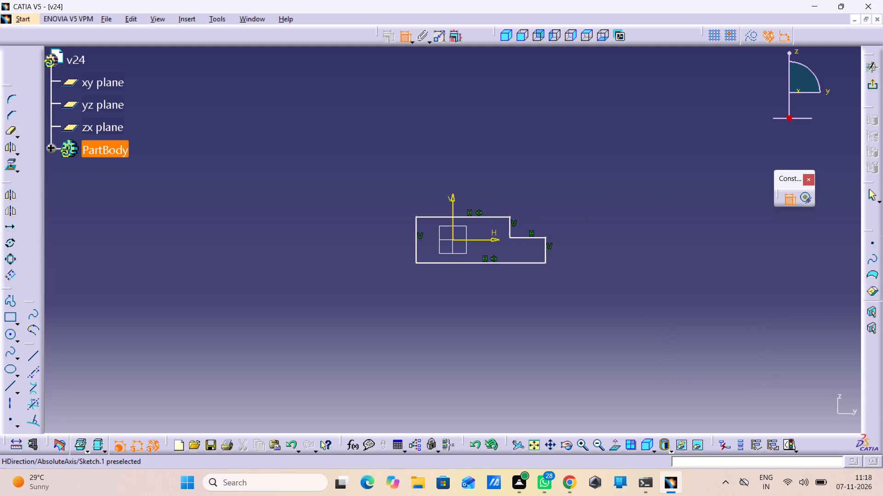
Constrain the profile's two vertical end edges to be symmetric about the V axis.
click(545, 251)
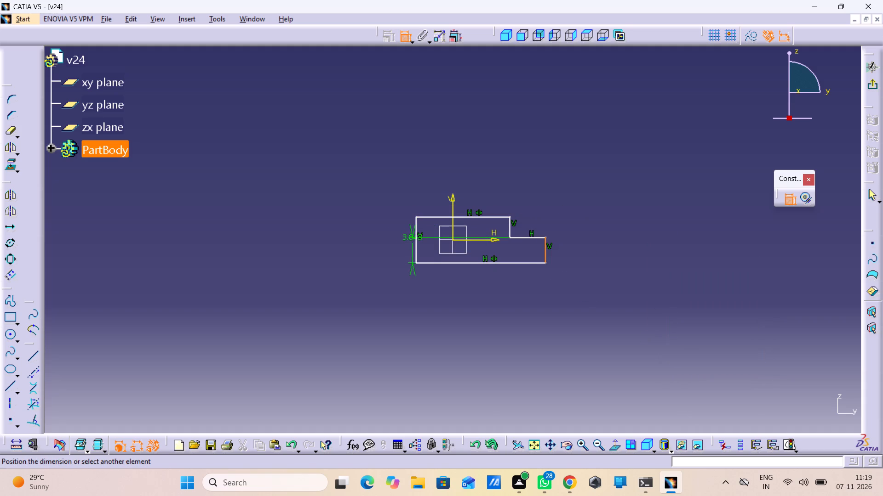
click(415, 241)
right_click(540, 147)
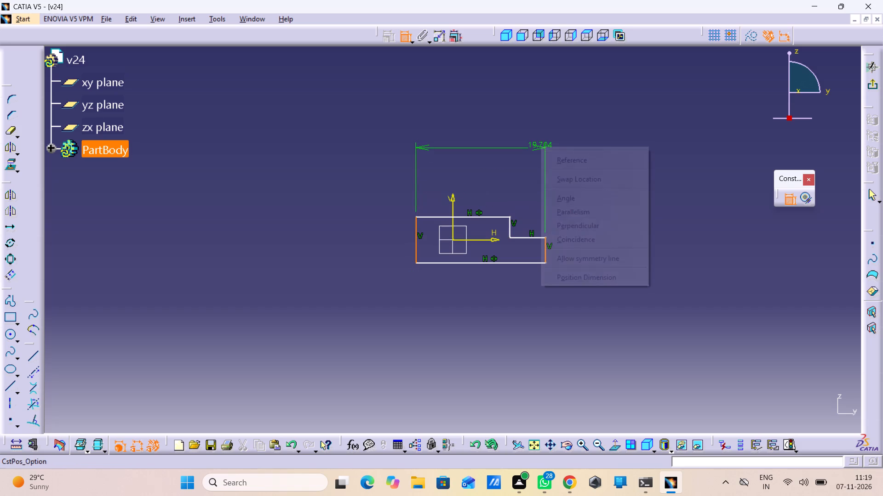
click(564, 253)
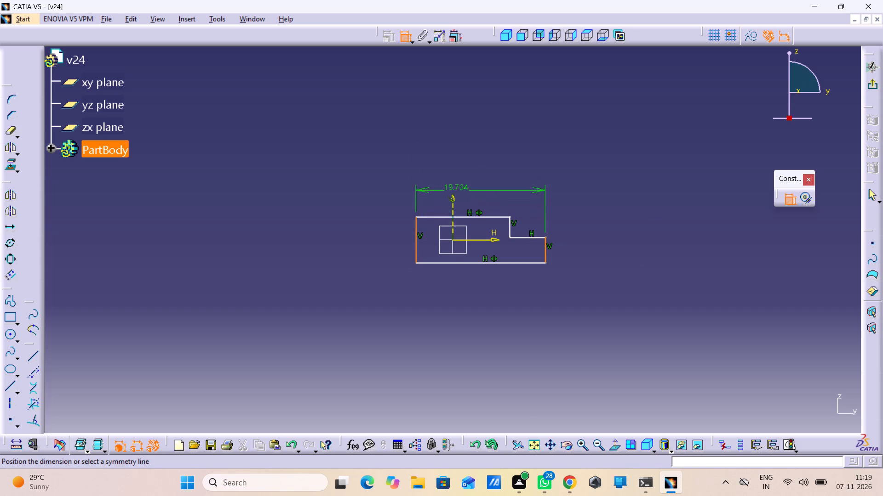
click(452, 199)
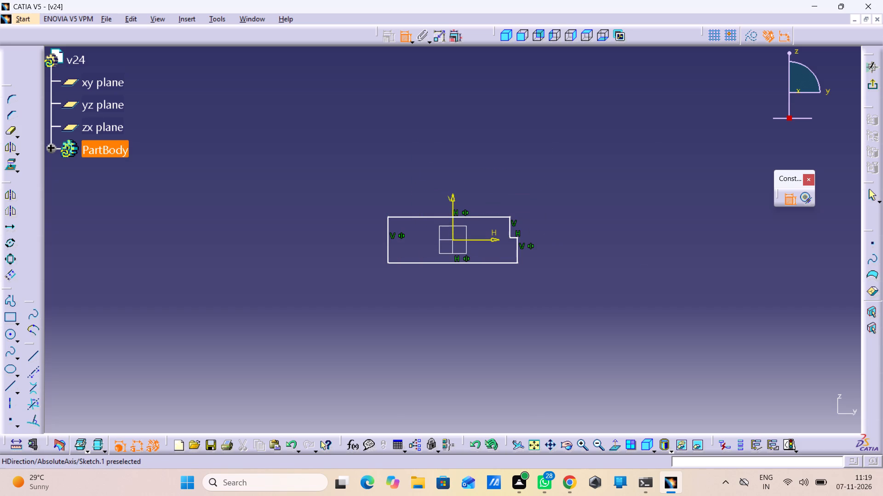
Dimension the profile's bottom edge and set its length to 35 mm.
drag(492, 262, 492, 266)
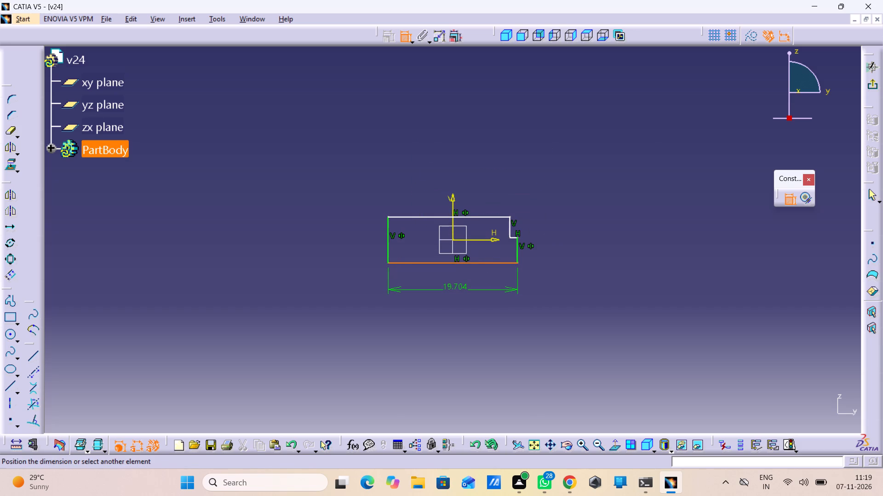
click(455, 290)
double_click(454, 285)
text(35)
key(Return)
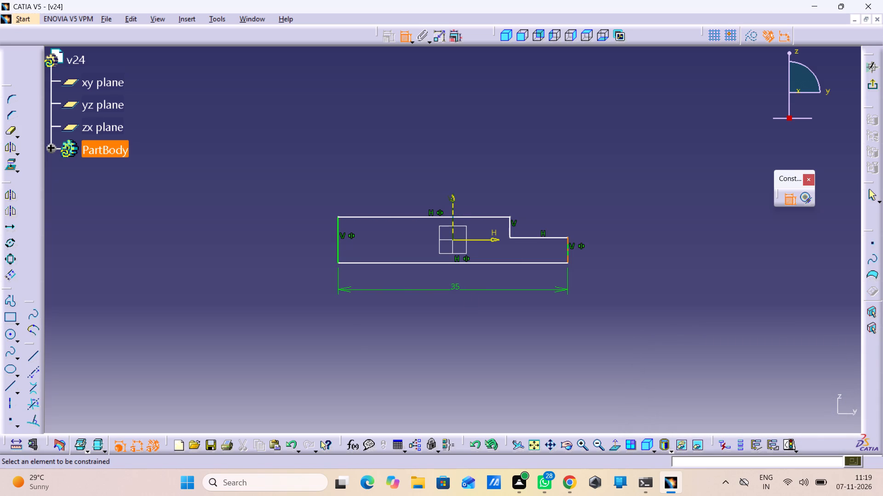
Dimension the short vertical end edge on the +H side and set its height to 6 mm.
click(568, 254)
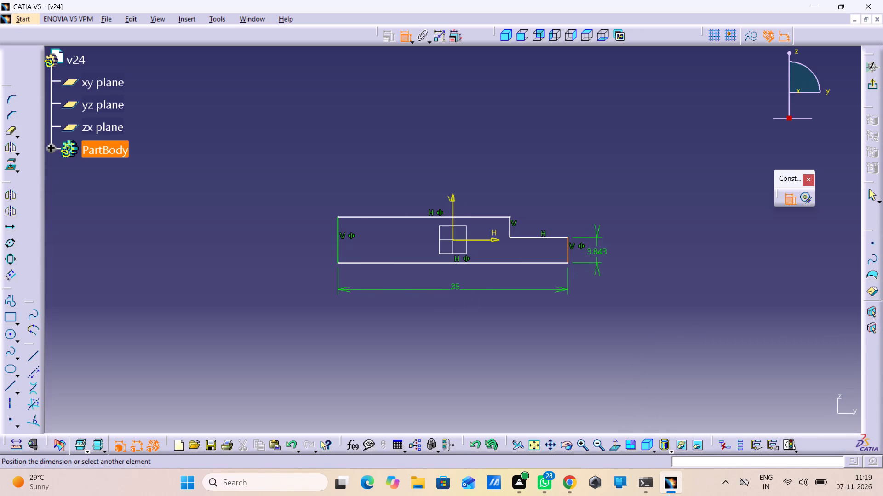
click(600, 254)
drag(598, 250, 636, 217)
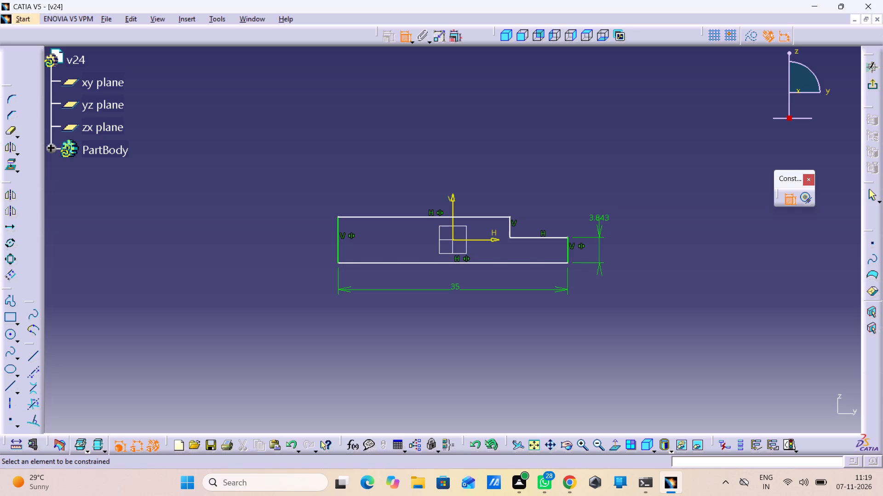
double_click(600, 216)
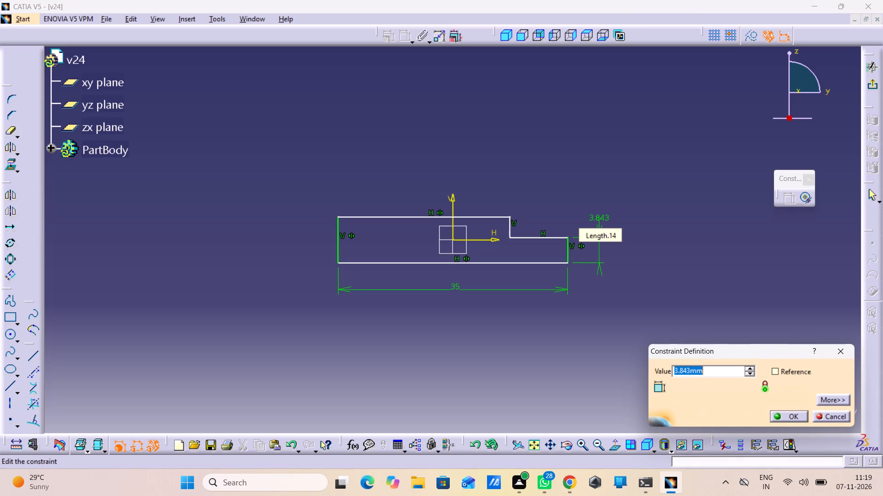
text(69)
key(BackSpace)
key(Return)
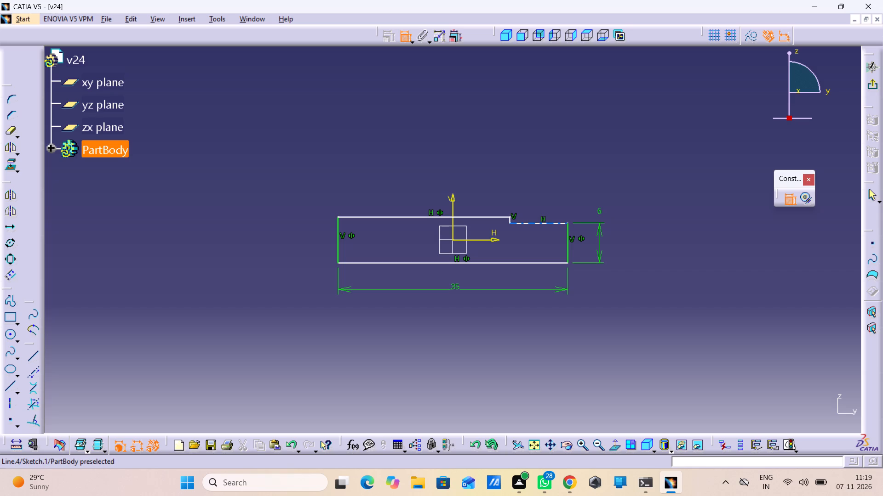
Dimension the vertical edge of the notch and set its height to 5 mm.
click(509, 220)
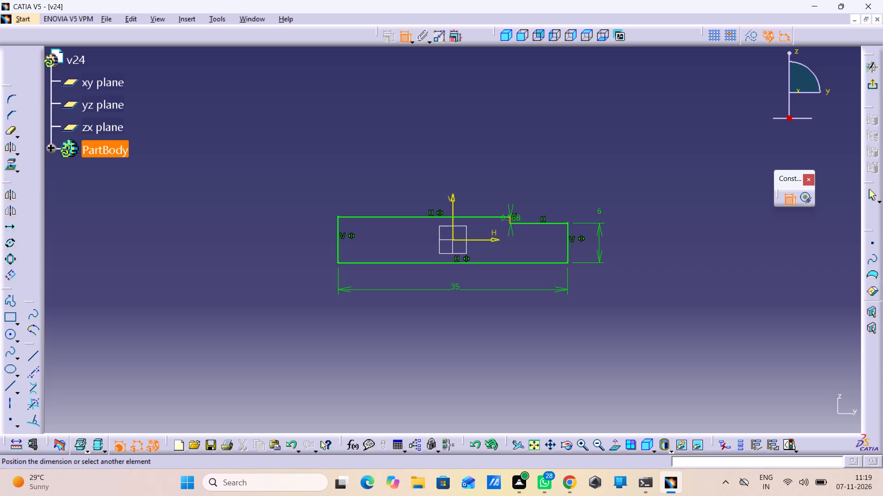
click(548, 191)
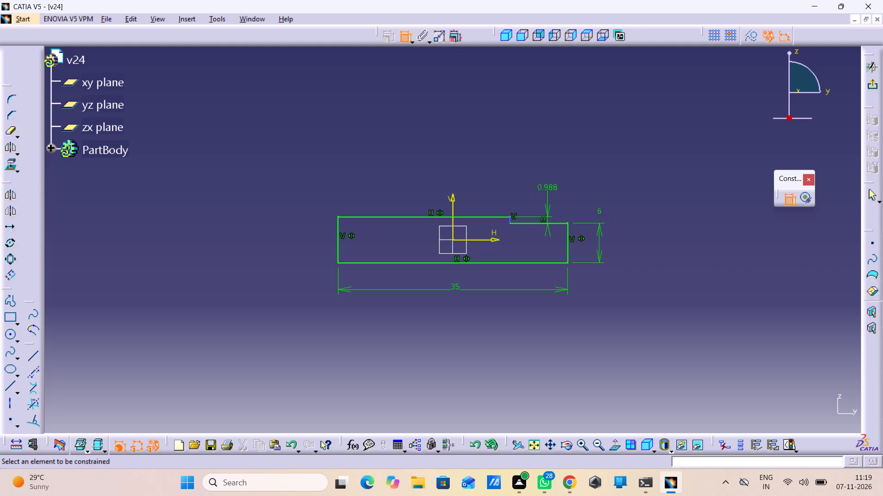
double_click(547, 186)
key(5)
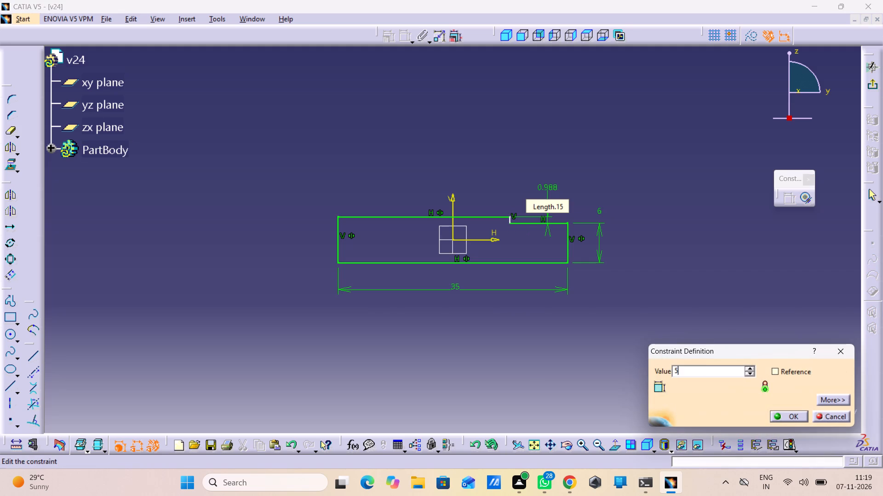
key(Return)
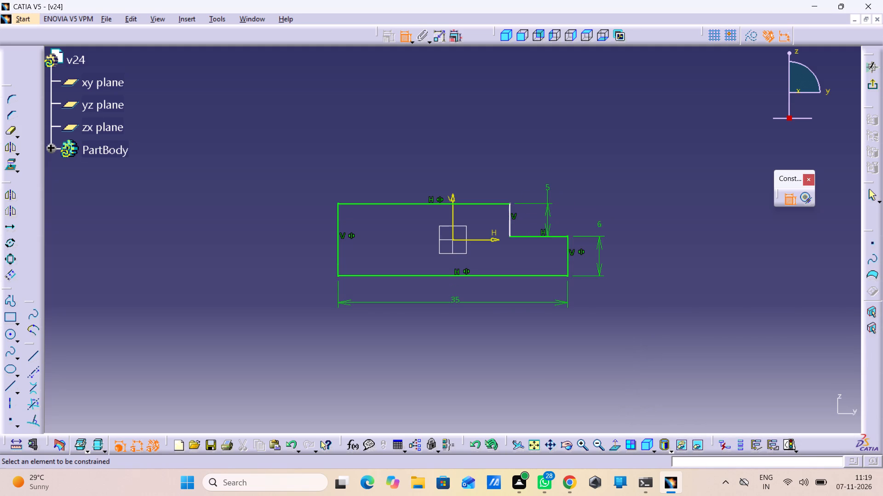
Replace the 5 mm notch height dimension with a 10 mm dimension on the full-height end edge on the -H side.
click(338, 252)
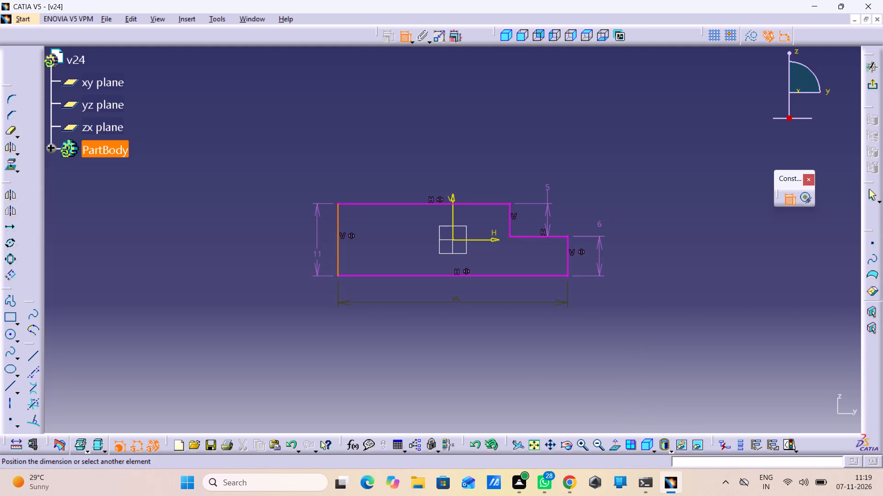
click(302, 256)
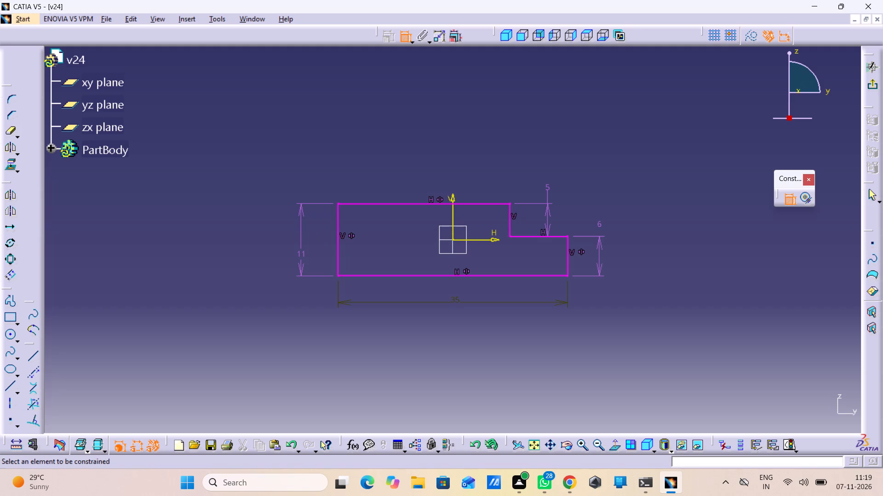
right_click(545, 203)
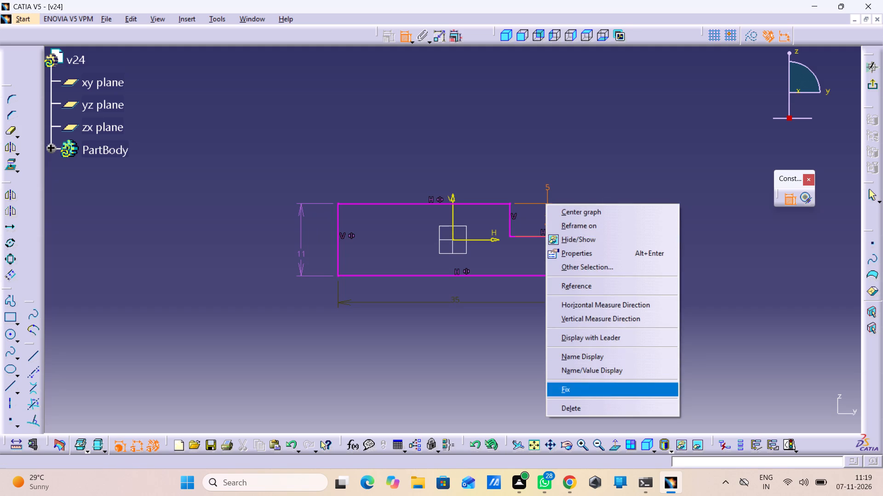
click(569, 411)
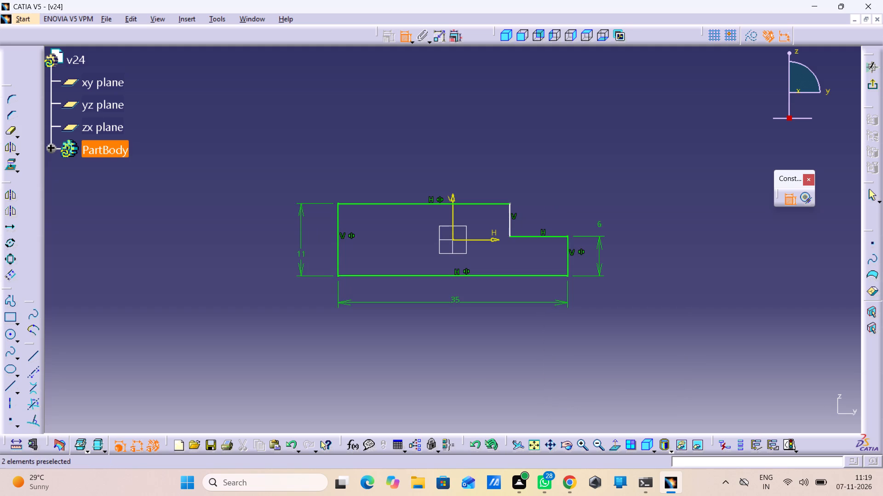
double_click(304, 253)
text(10)
key(Return)
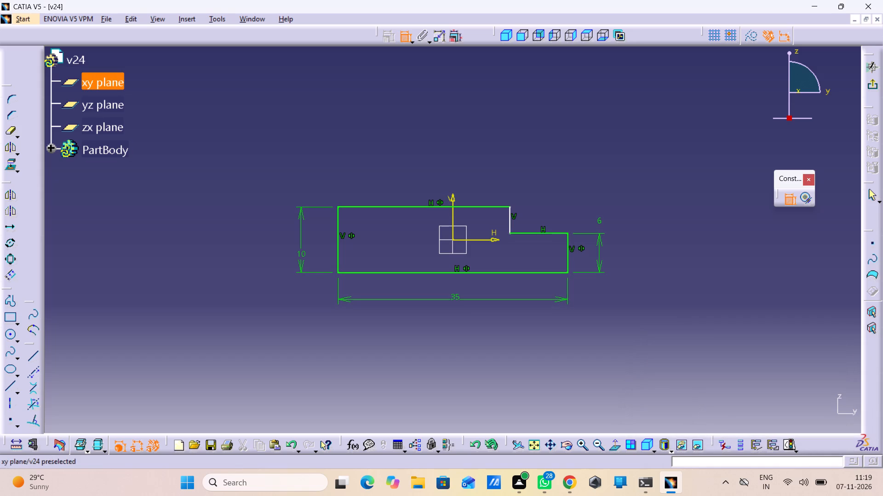
Dimension the notch's horizontal edge, set its length to 5 mm, and exit the sketch.
click(548, 232)
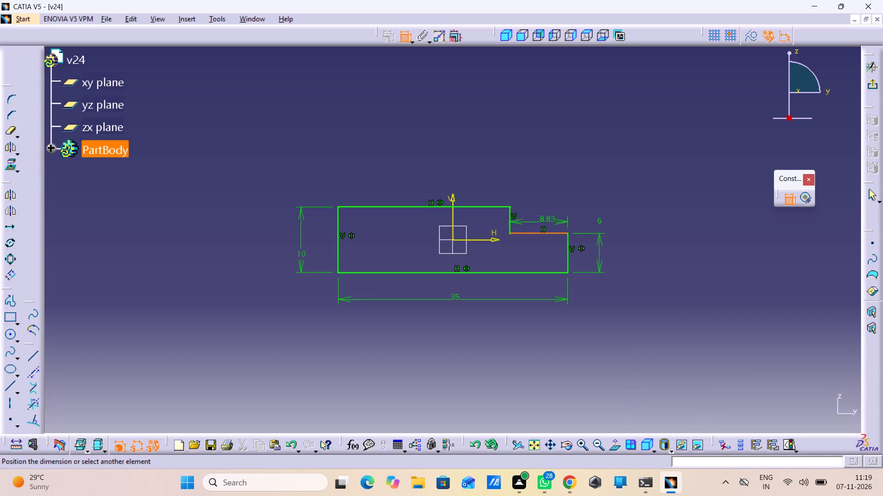
click(543, 191)
double_click(538, 184)
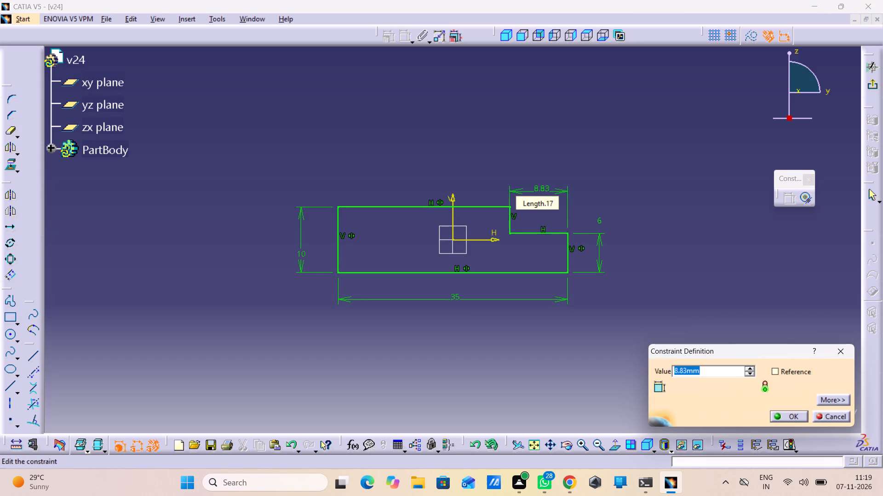
key(5)
key(Return)
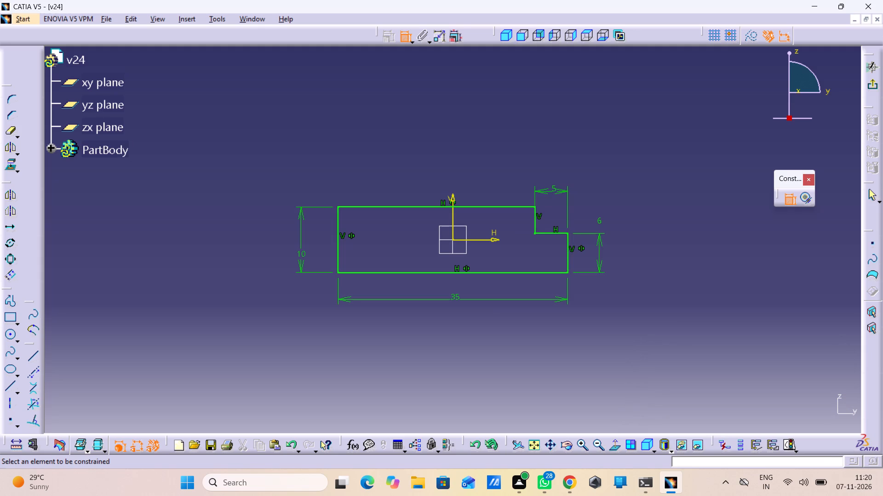
middle_drag(490, 254, 489, 253)
right_click(489, 253)
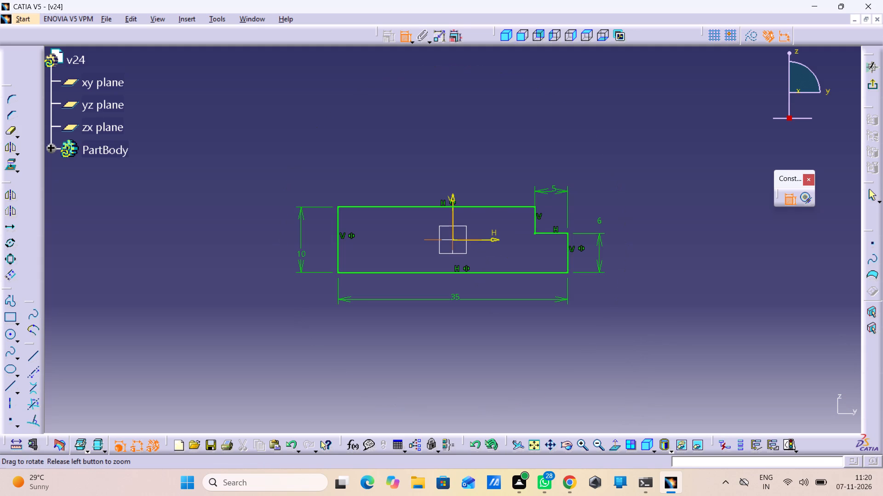
middle_drag(489, 253, 486, 249)
right_click(489, 253)
click(872, 84)
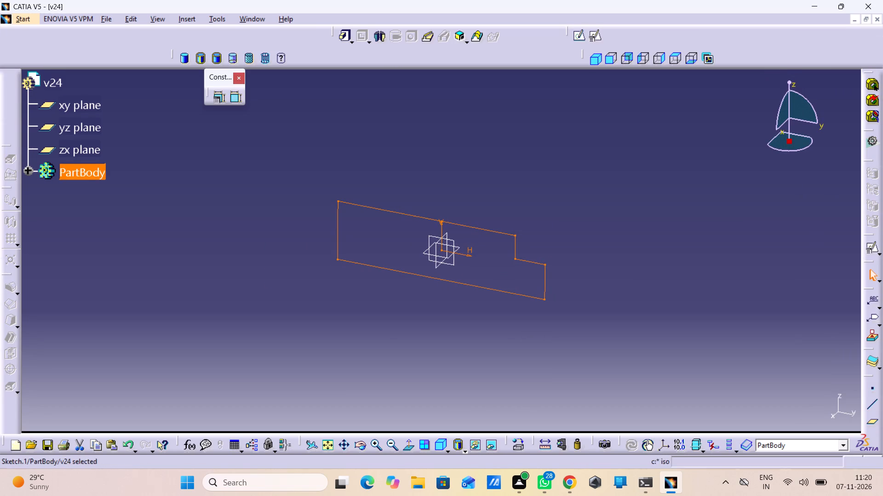
Extrude the stepped profile as a Pad with a length of 72 mm.
click(345, 35)
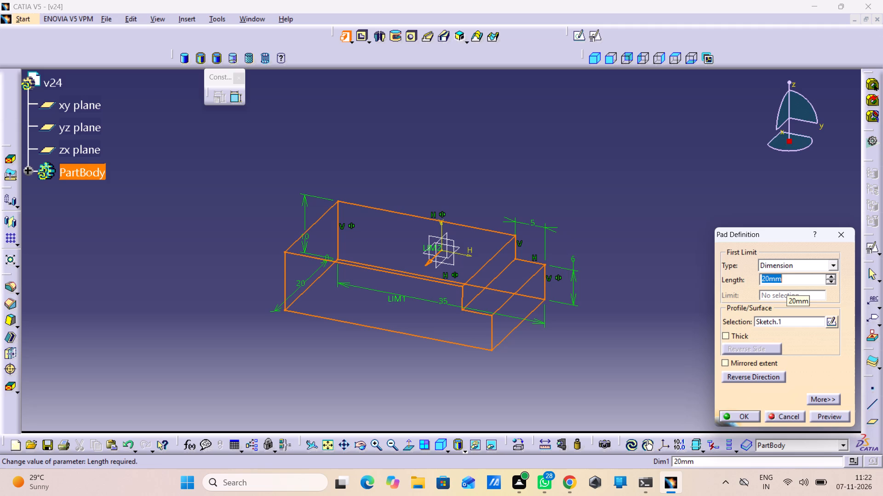
text(12)
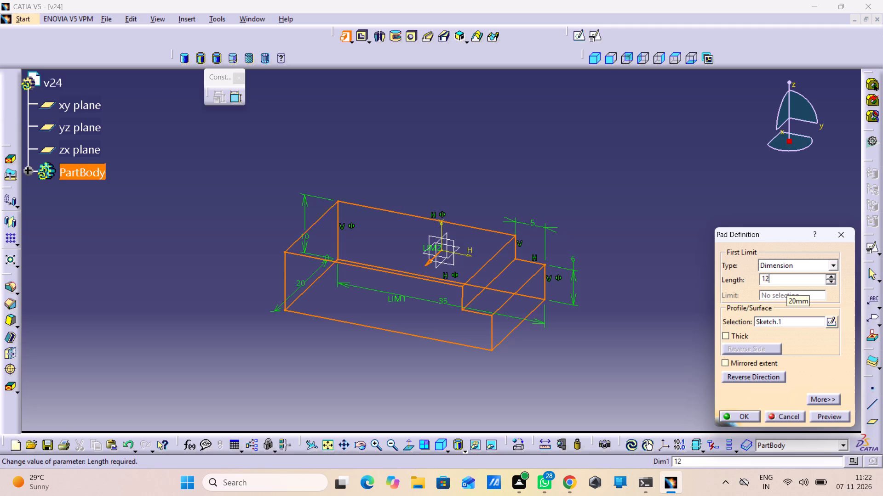
key(BackSpace)
key(BackSpace)
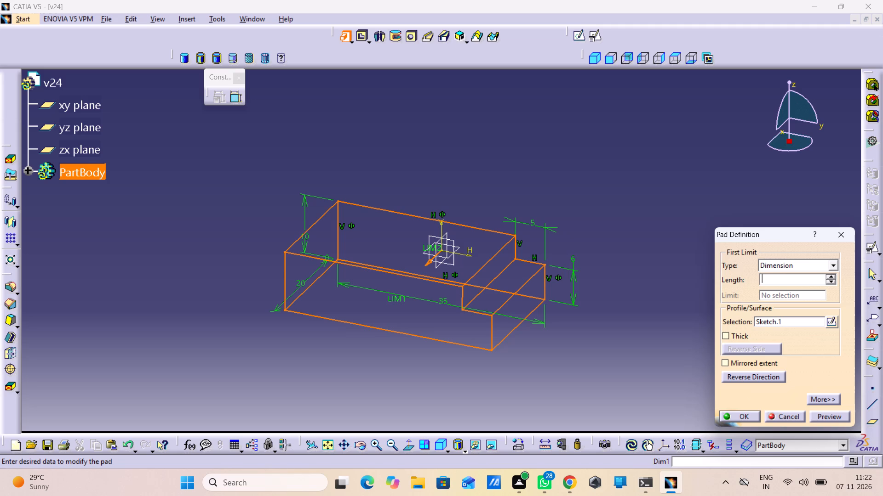
text(72)
click(828, 415)
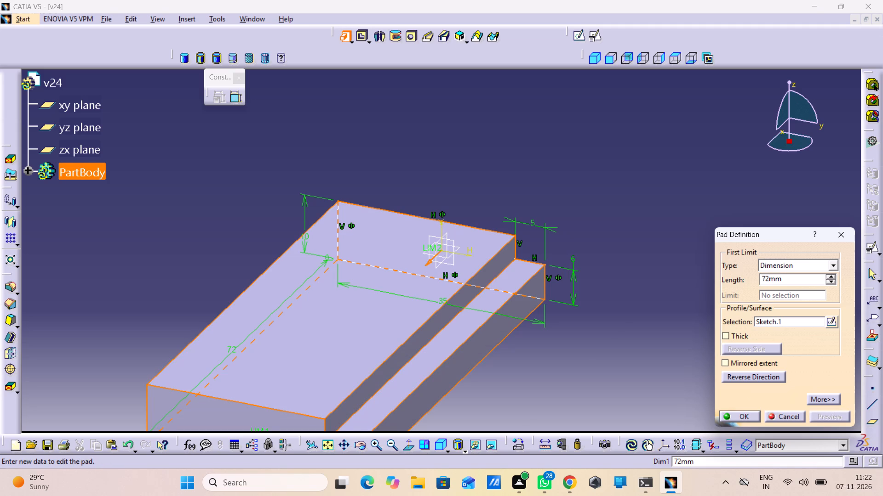
middle_drag(621, 331, 631, 367)
right_click(620, 328)
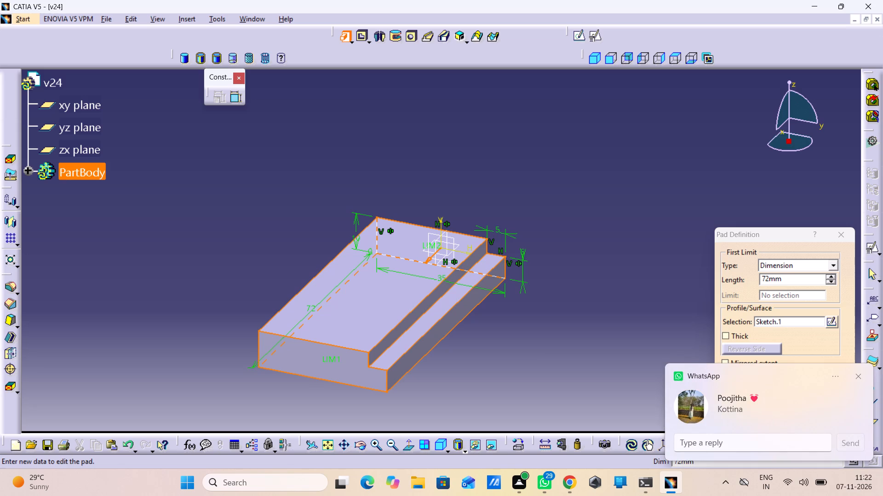
middle_drag(256, 240, 436, 294)
right_drag(256, 240, 436, 294)
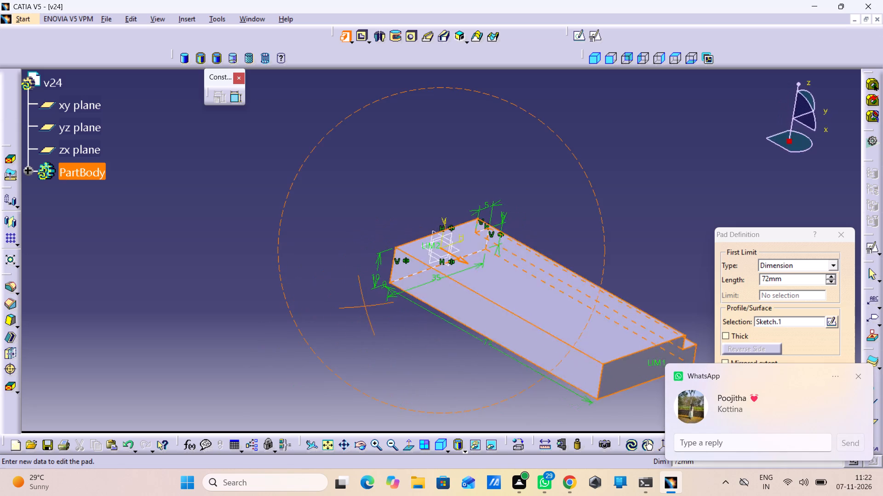
right_drag(436, 294, 483, 303)
middle_drag(436, 294, 483, 303)
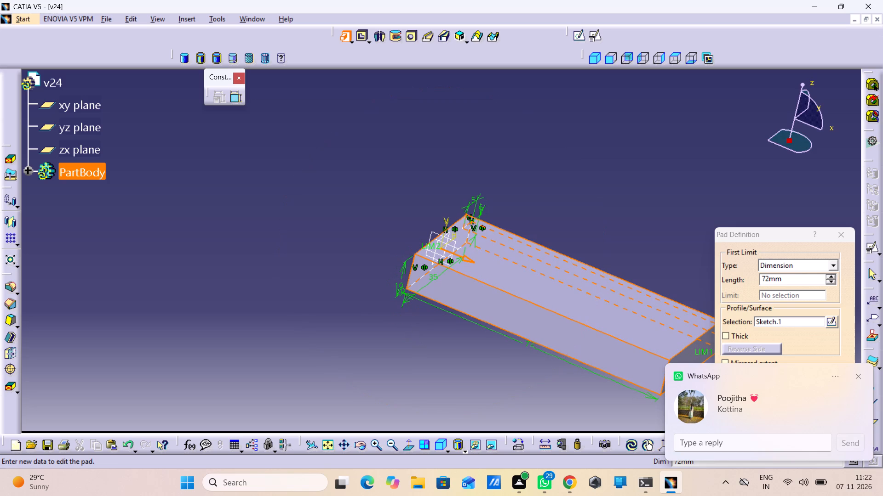
click(854, 373)
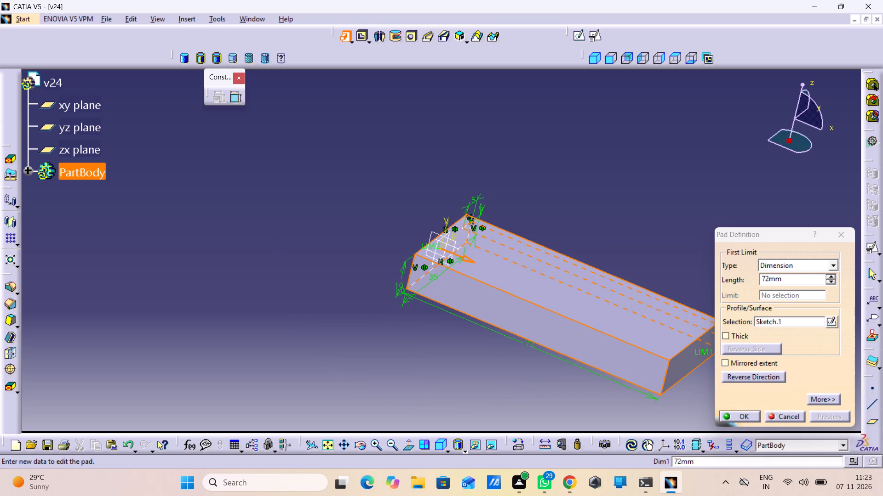
click(743, 417)
click(431, 321)
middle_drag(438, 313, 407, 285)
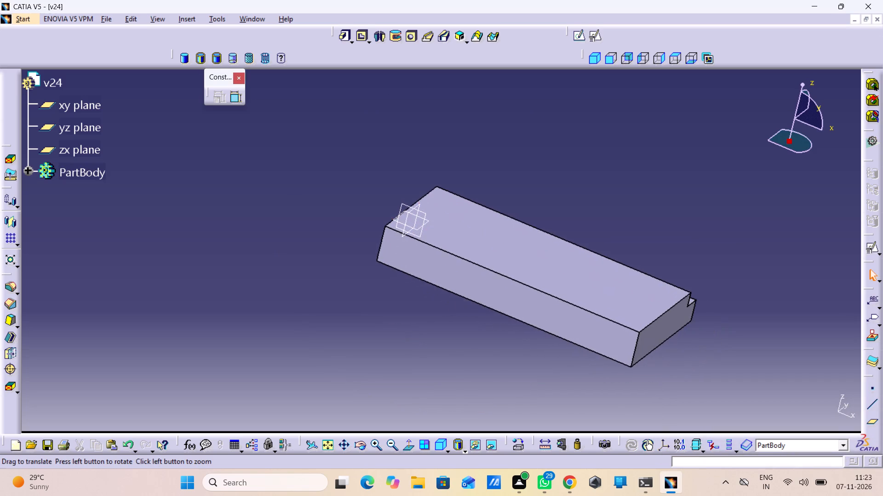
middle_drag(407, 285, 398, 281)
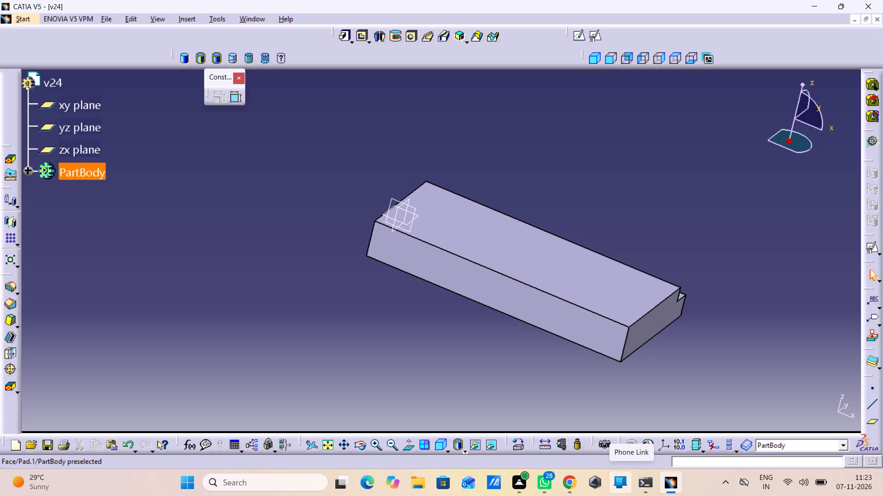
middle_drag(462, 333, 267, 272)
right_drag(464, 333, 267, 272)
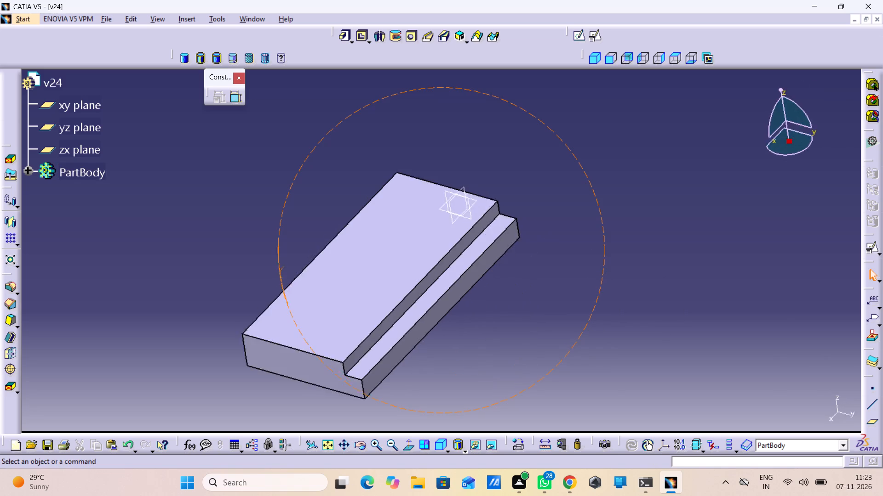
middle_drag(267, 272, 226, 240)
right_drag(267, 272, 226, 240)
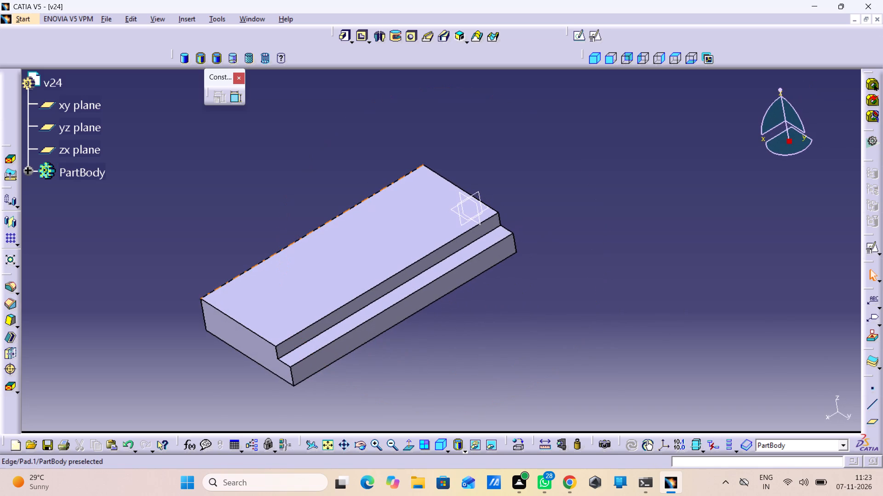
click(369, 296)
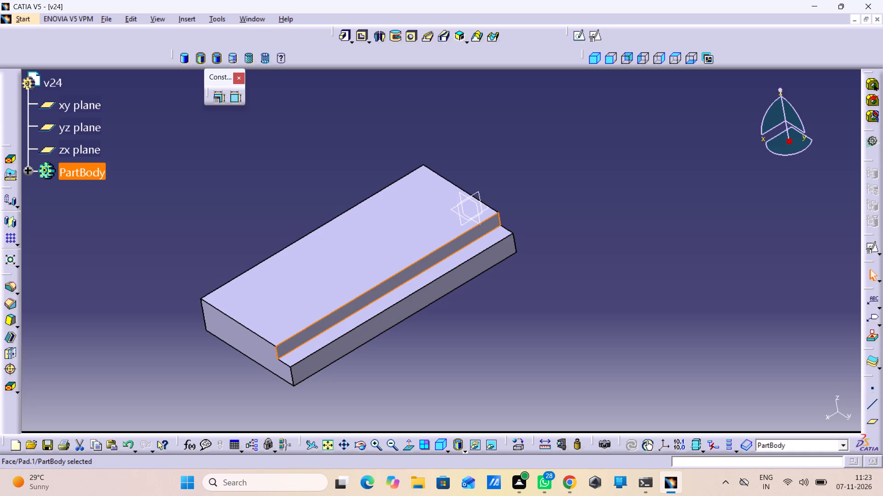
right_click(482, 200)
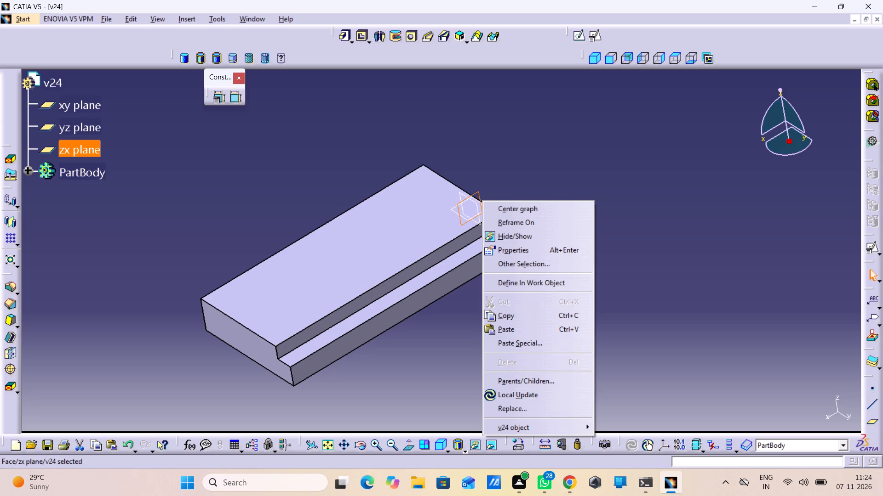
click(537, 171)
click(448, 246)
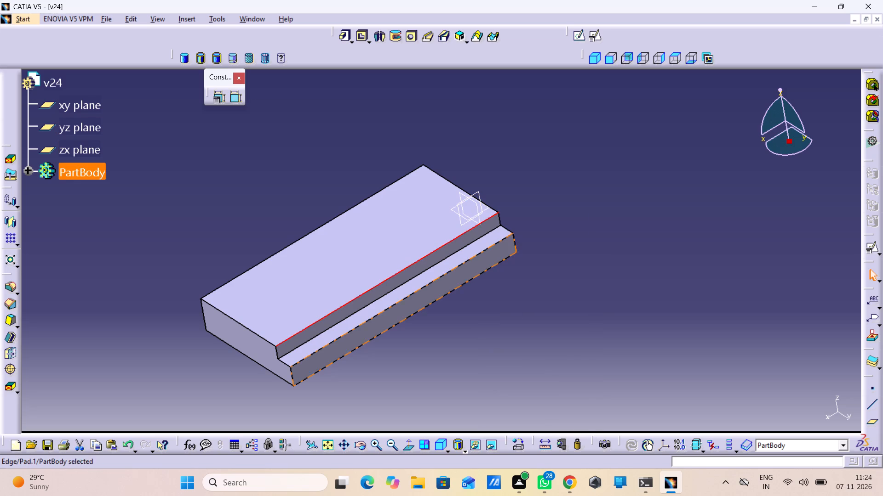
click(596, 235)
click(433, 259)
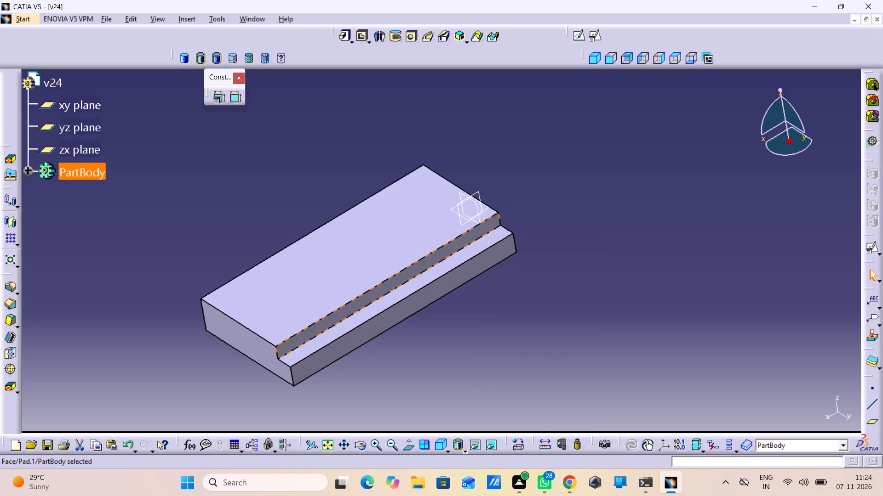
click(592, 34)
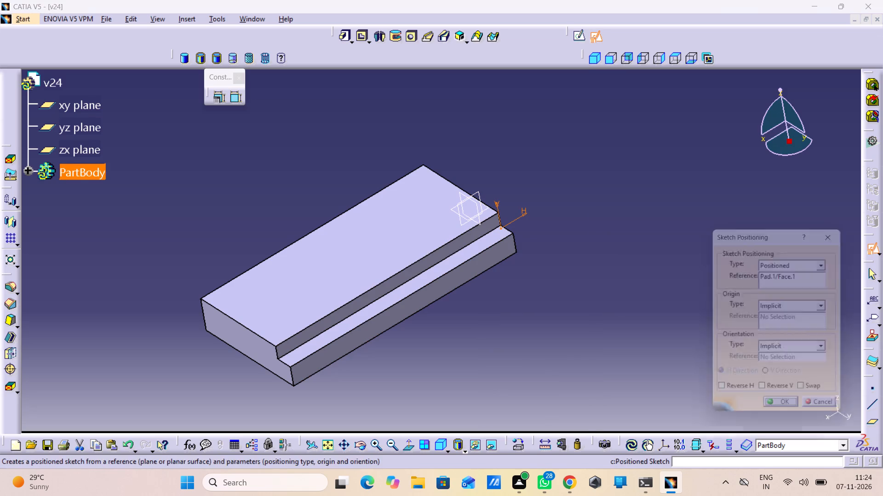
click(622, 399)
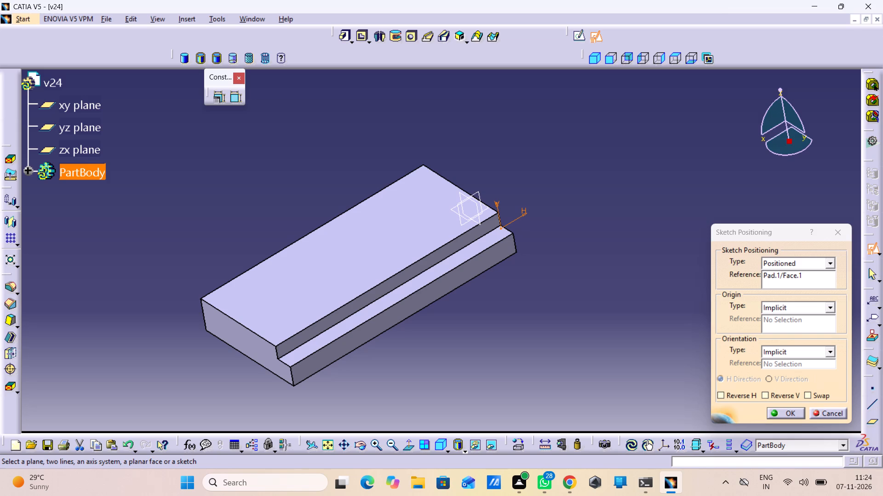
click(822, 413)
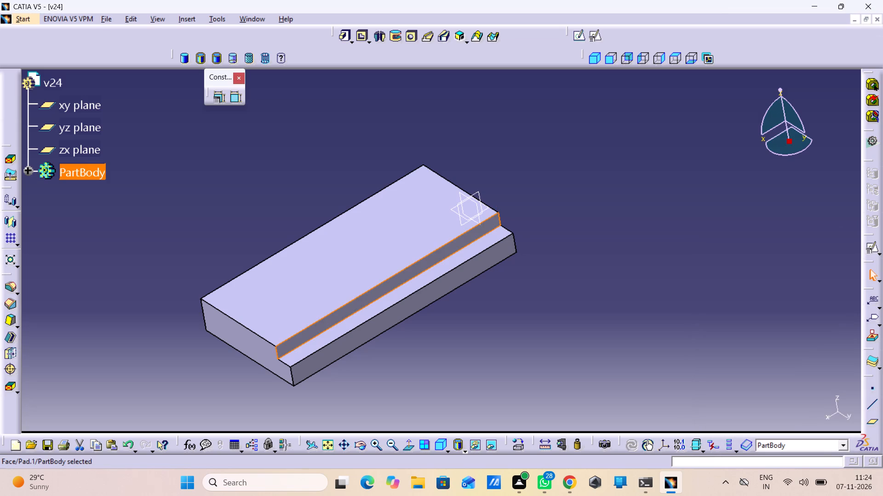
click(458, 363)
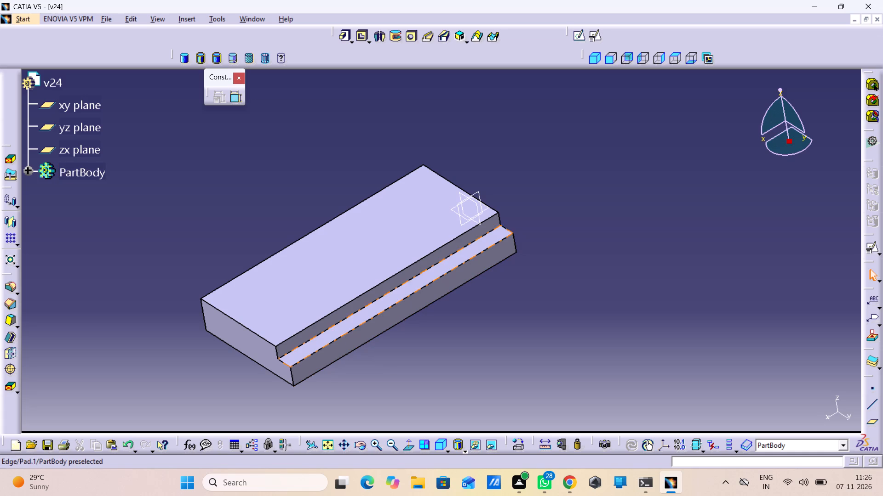
Edit the Pad to use mirrored extent with its length set to 72/2 mm.
click(29, 169)
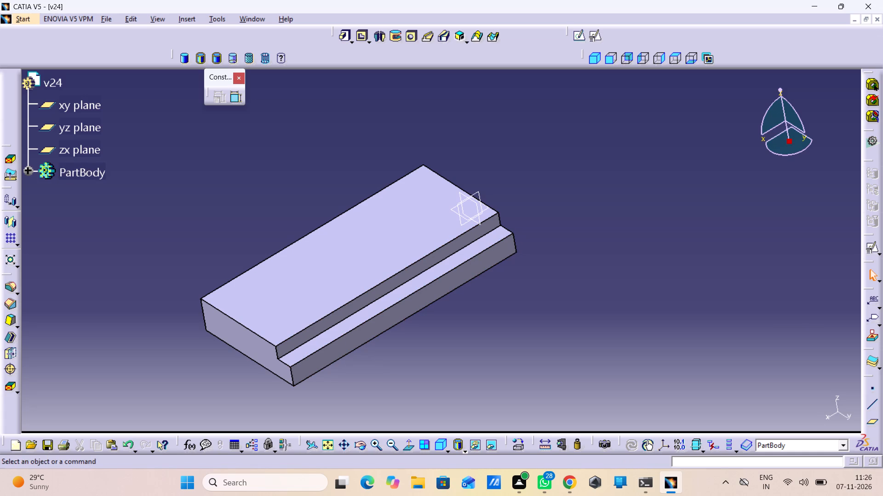
double_click(66, 197)
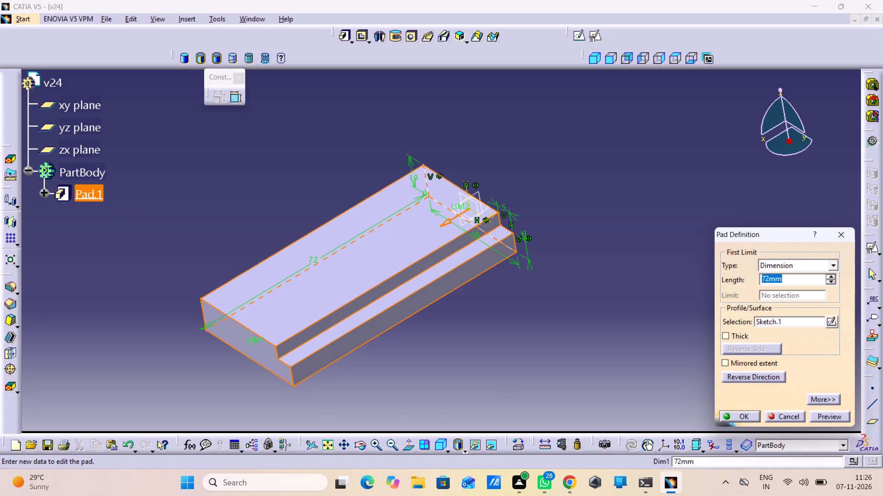
click(763, 364)
drag(791, 278, 773, 280)
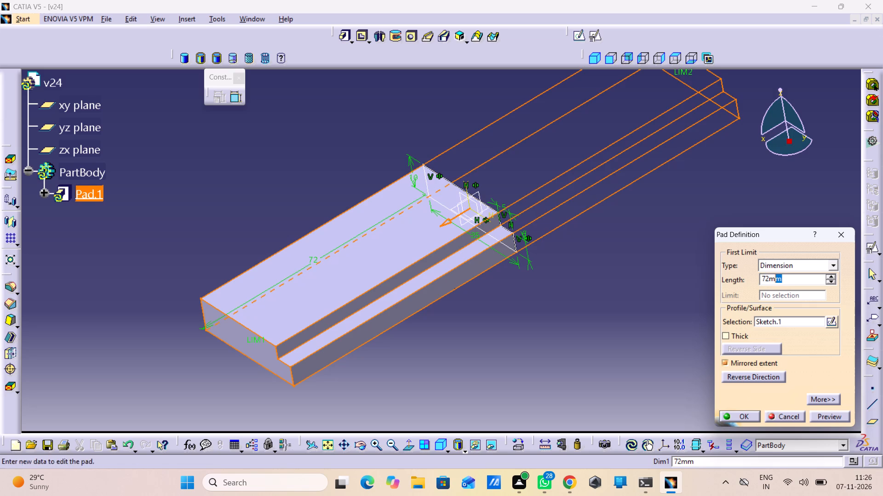
drag(732, 283, 707, 286)
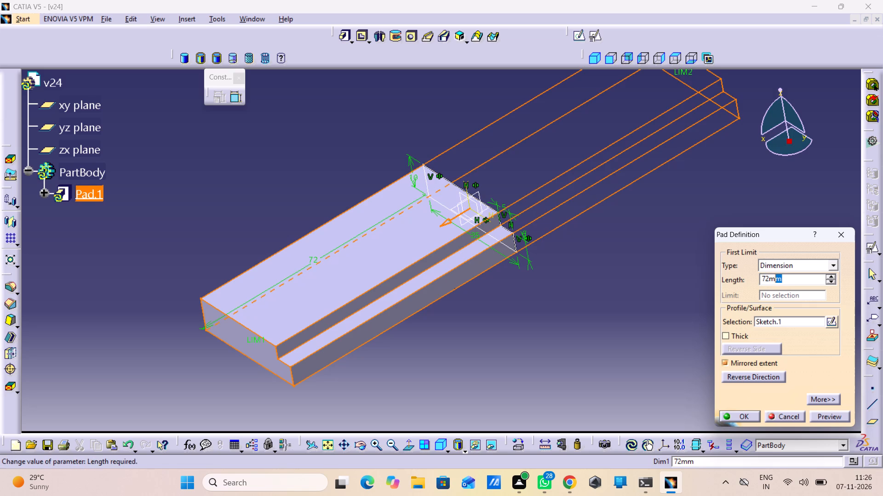
drag(786, 281, 747, 281)
text(72/2)
key(Return)
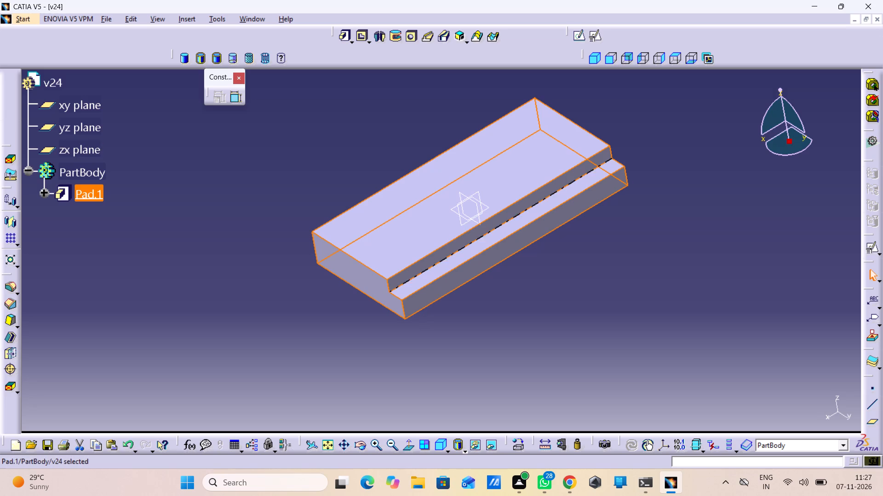
click(611, 273)
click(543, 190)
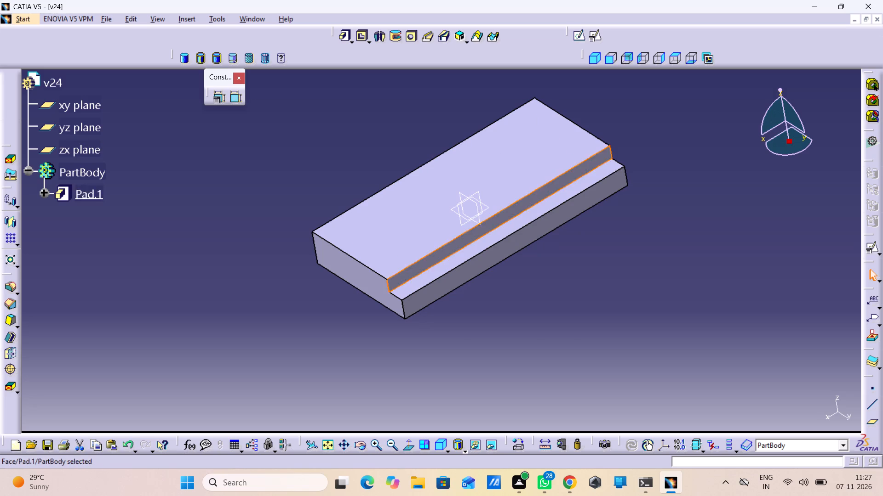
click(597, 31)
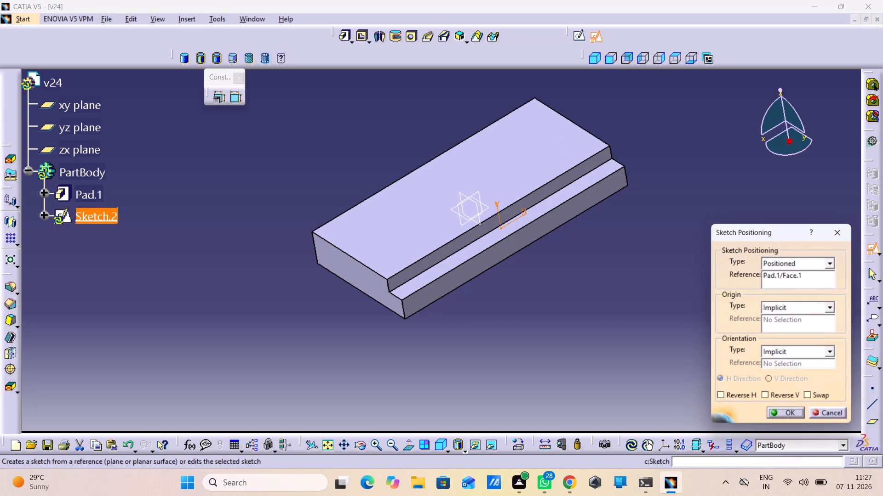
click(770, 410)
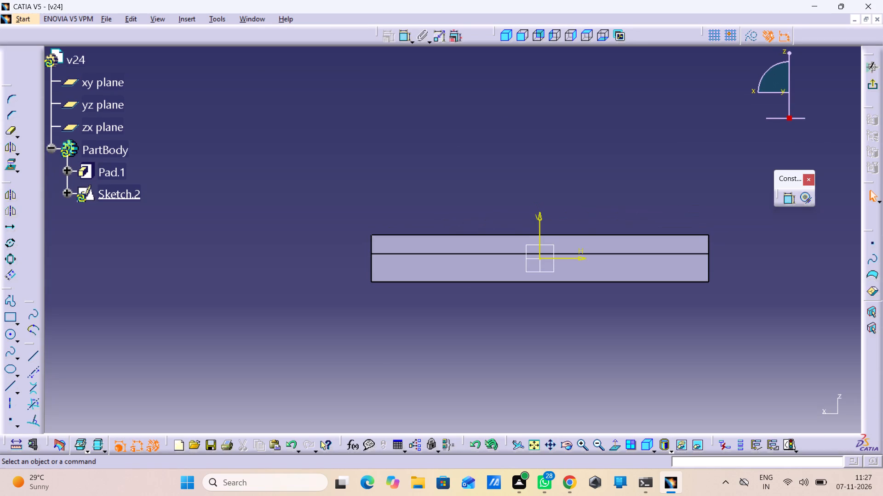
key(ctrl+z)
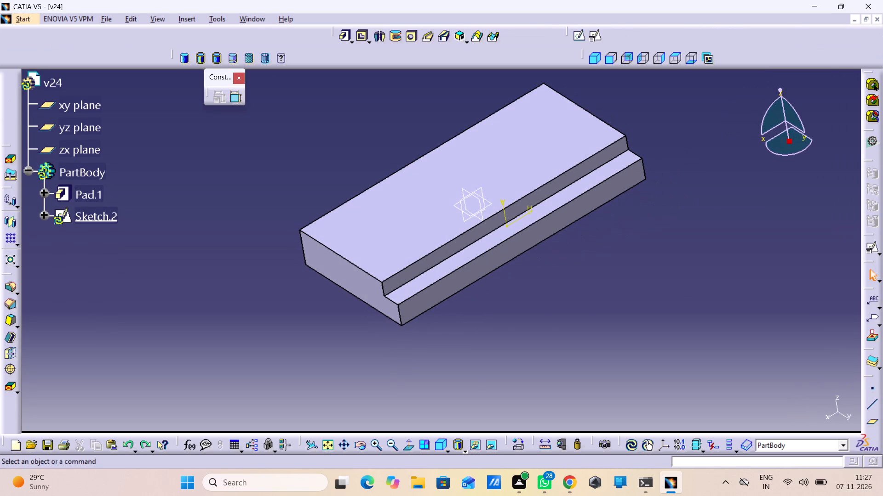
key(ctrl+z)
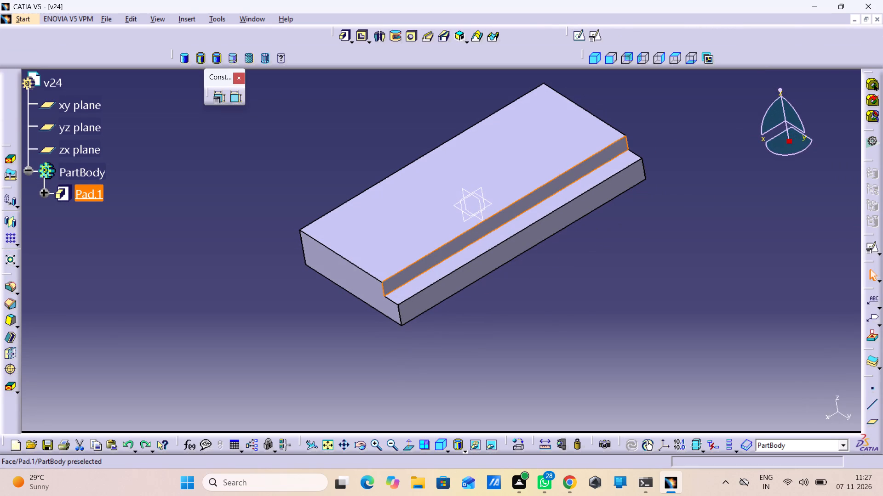
In a positioned sketch on the notch's vertical face, draw two concentric circles centred on the V axis about 45 mm above the origin.
click(596, 37)
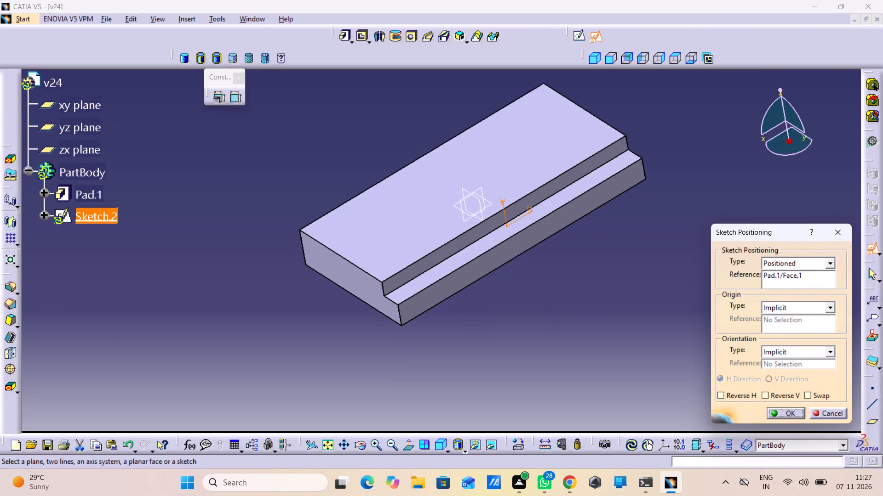
click(778, 417)
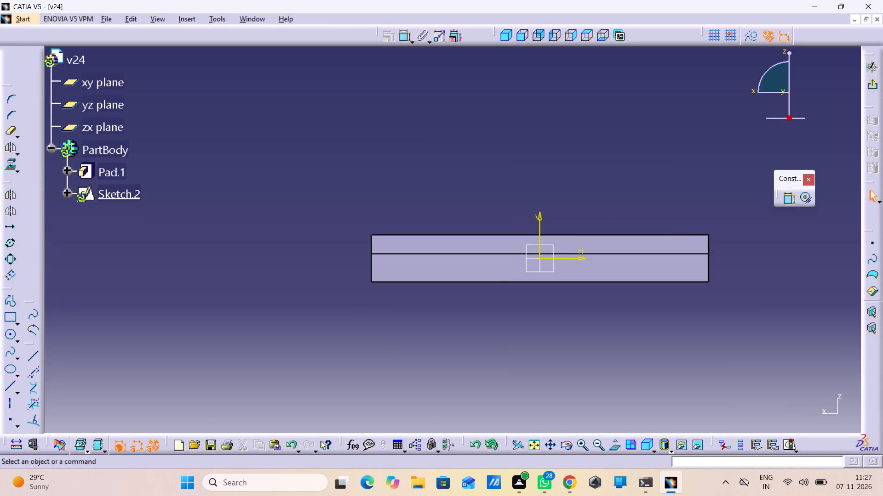
double_click(6, 339)
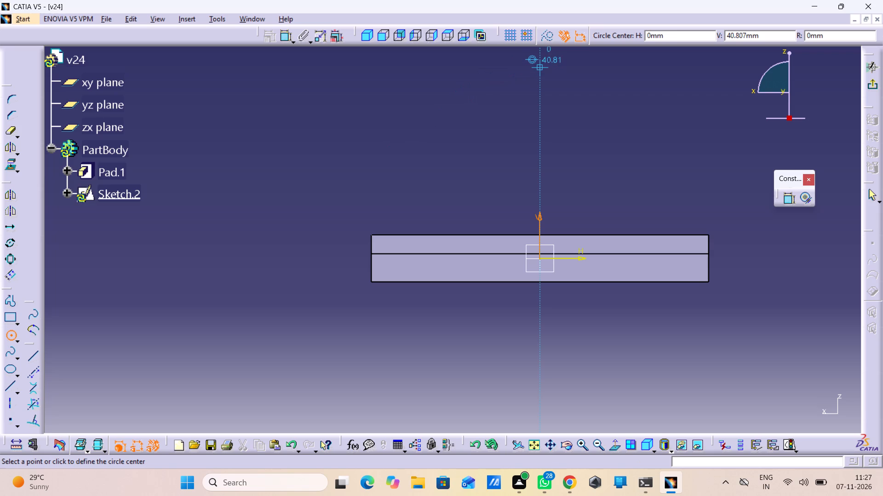
middle_drag(539, 65, 487, 163)
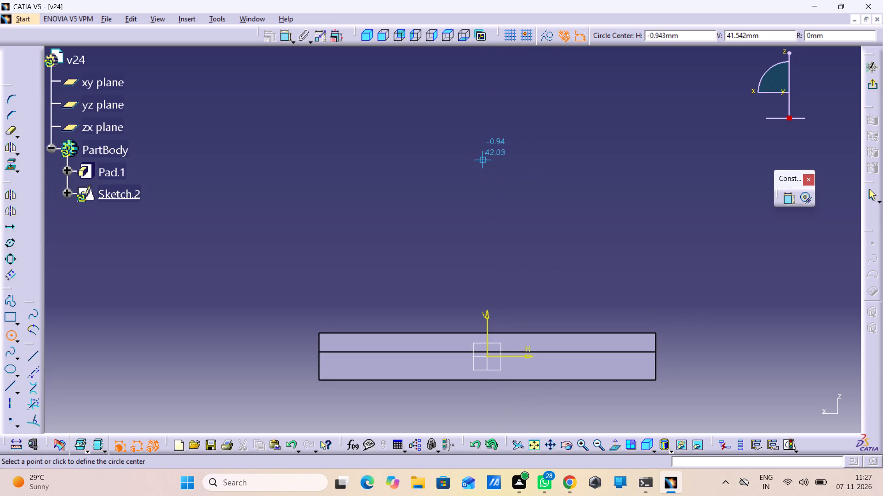
click(489, 147)
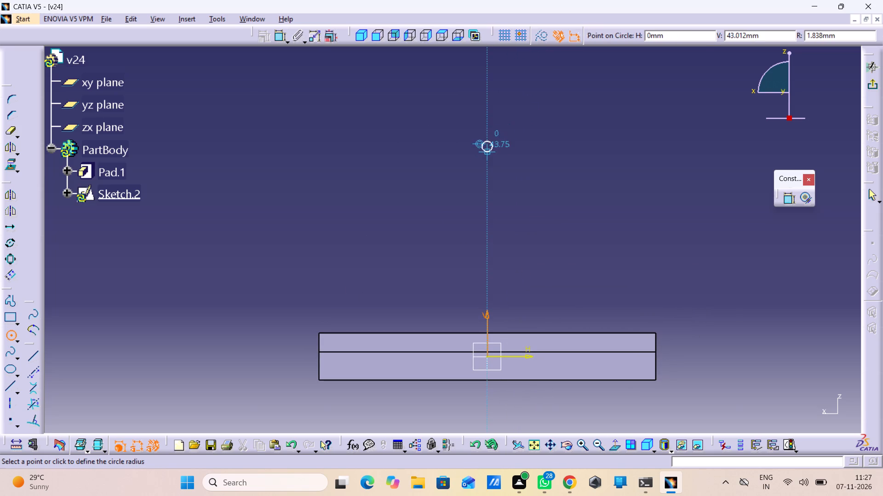
click(494, 185)
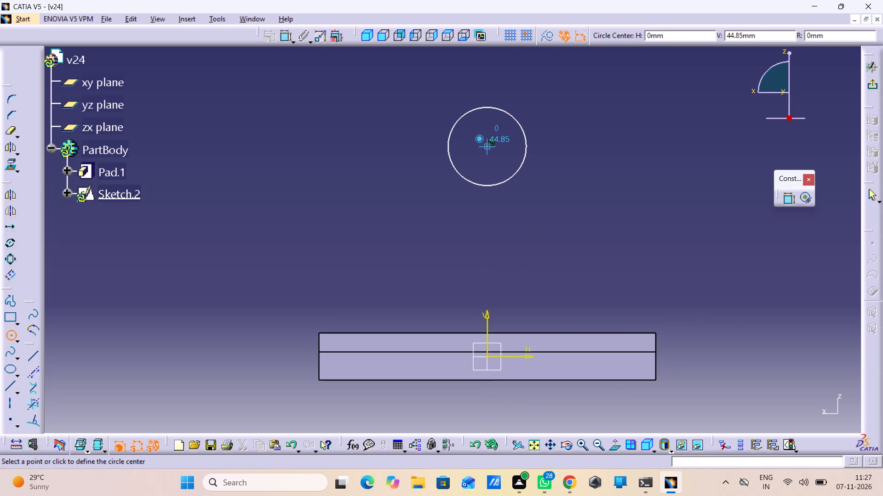
click(488, 147)
click(491, 162)
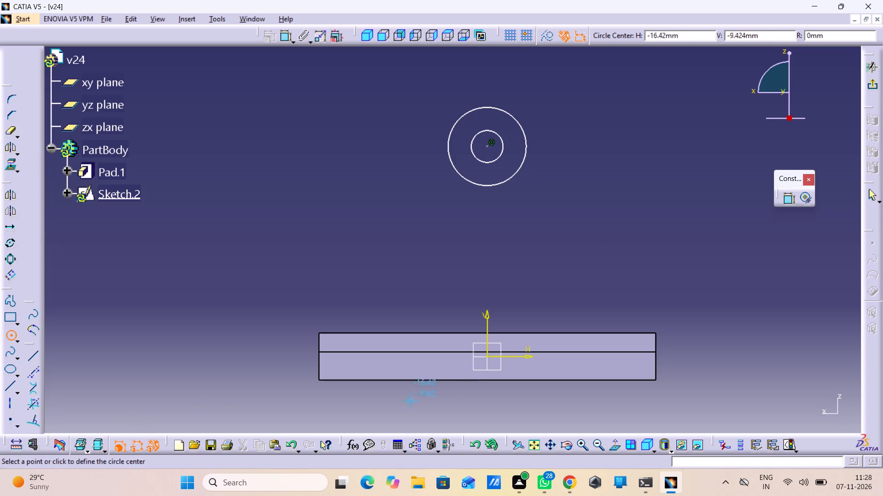
Draw an open U-shaped profile below the circles with vertical sides about 38 mm long and a horizontal base about 27 mm wide.
double_click(10, 301)
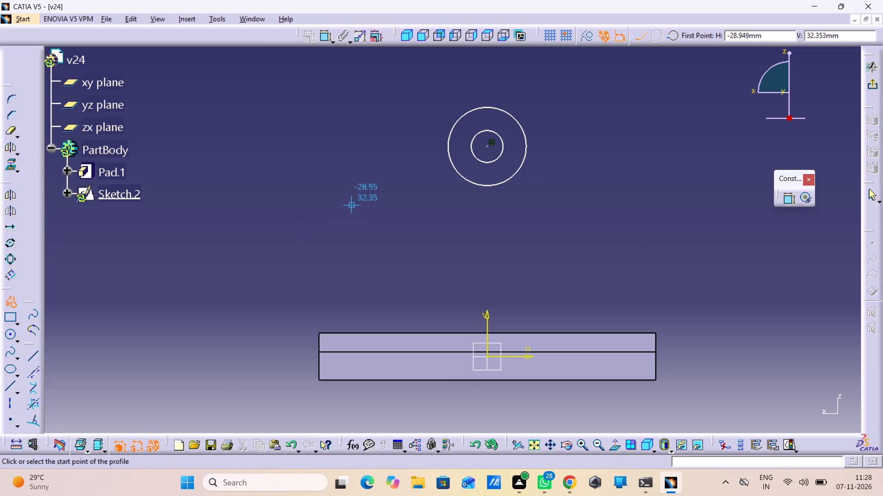
click(424, 144)
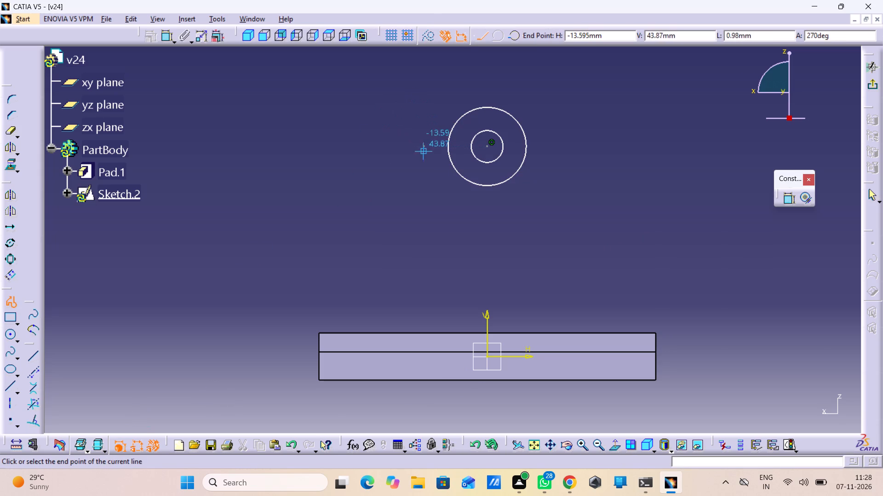
click(422, 324)
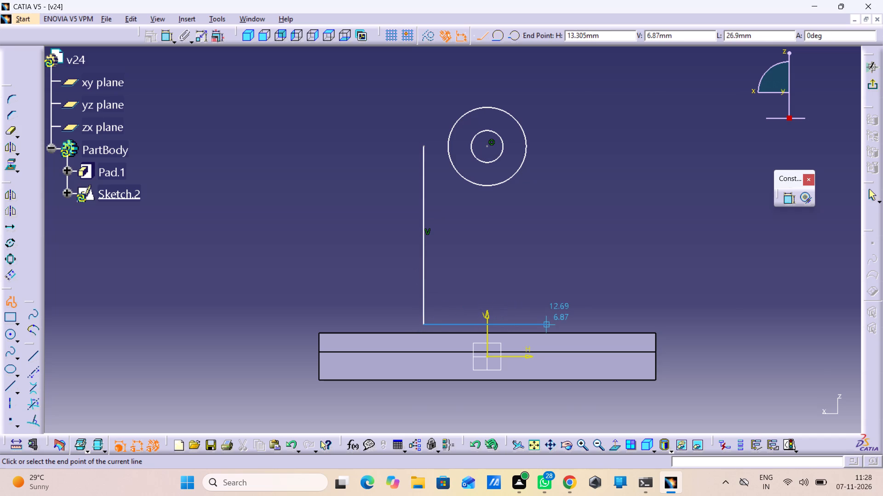
click(549, 326)
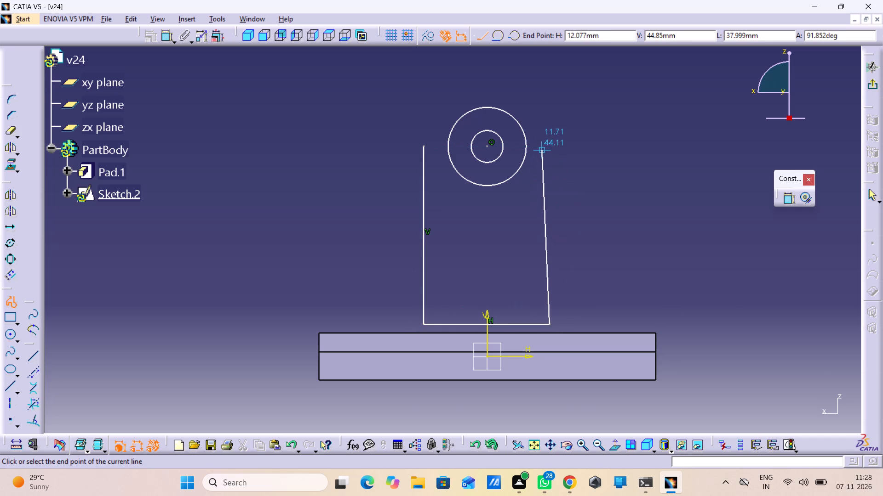
click(551, 142)
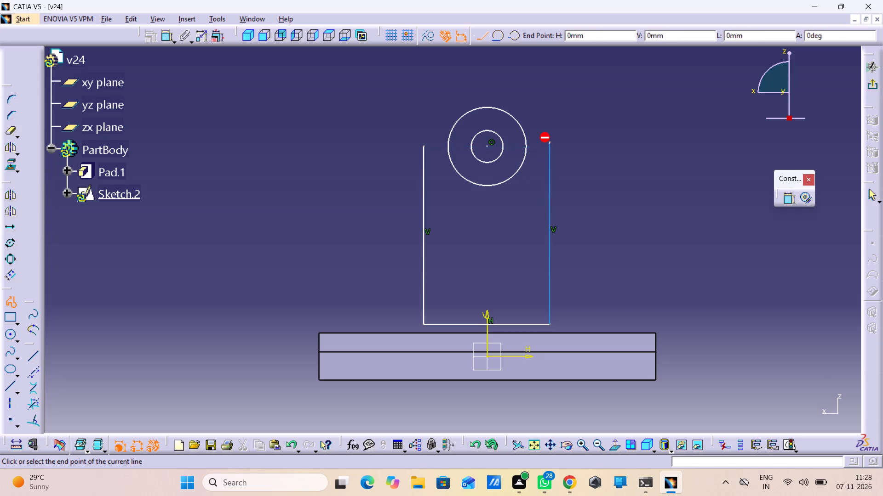
click(871, 197)
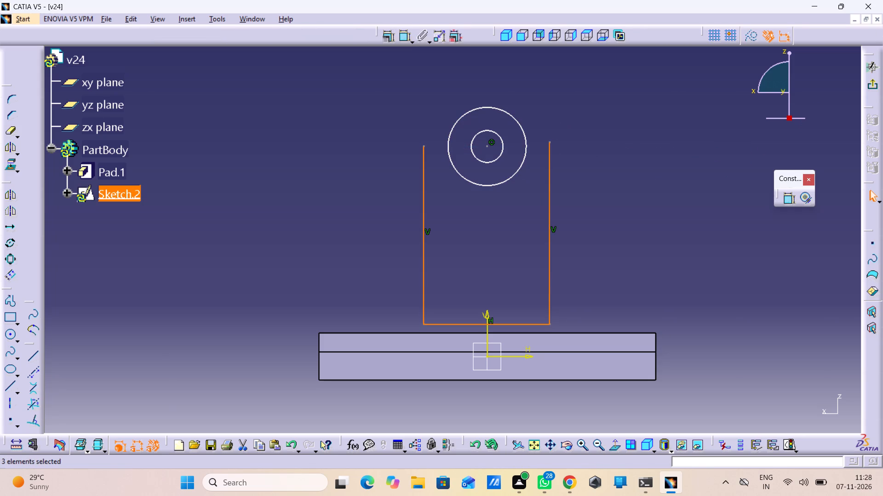
click(399, 91)
Dimension the distance from the circles' centre to the base block's bottom edge and set it to 60 mm.
double_click(404, 33)
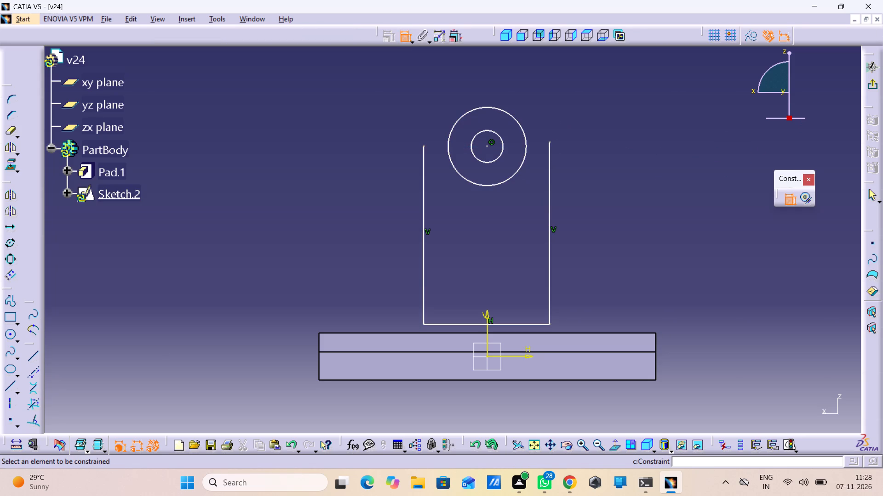
click(489, 148)
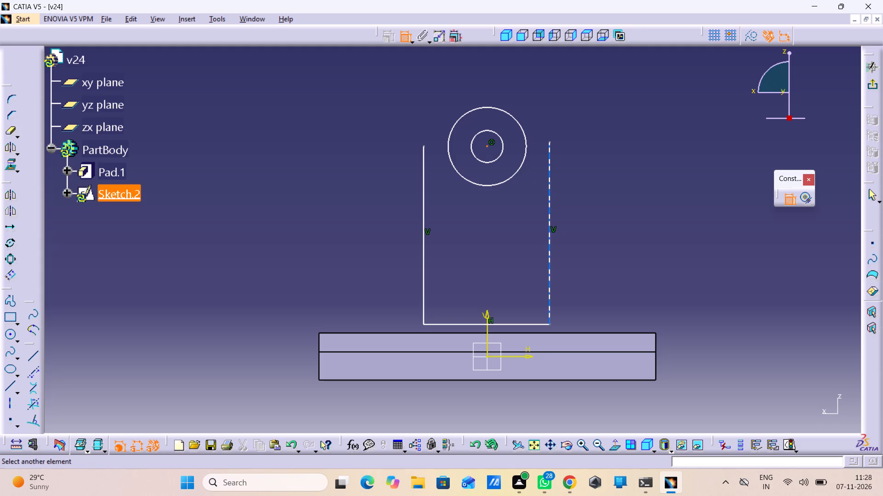
click(505, 378)
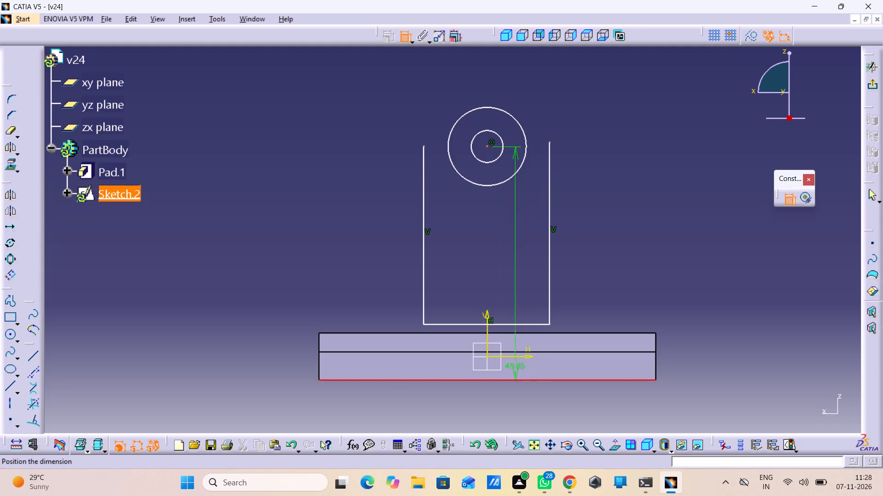
click(648, 234)
click(648, 232)
double_click(648, 232)
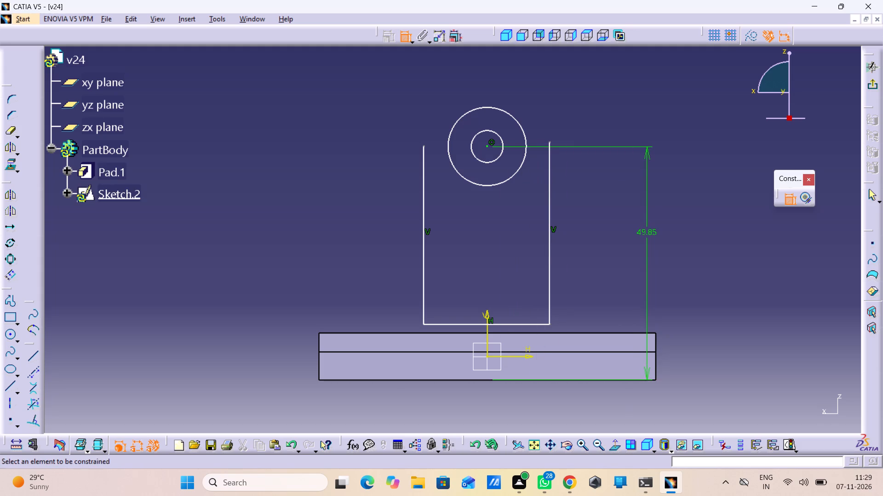
key(6)
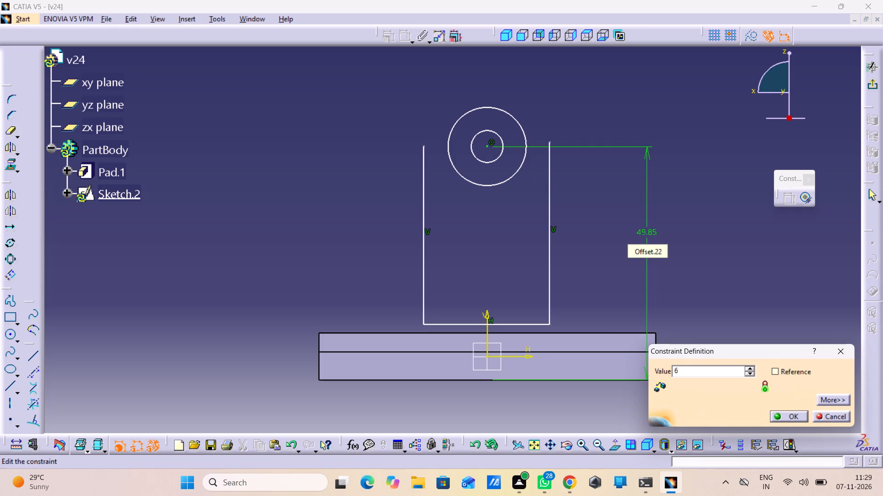
key(0)
key(Return)
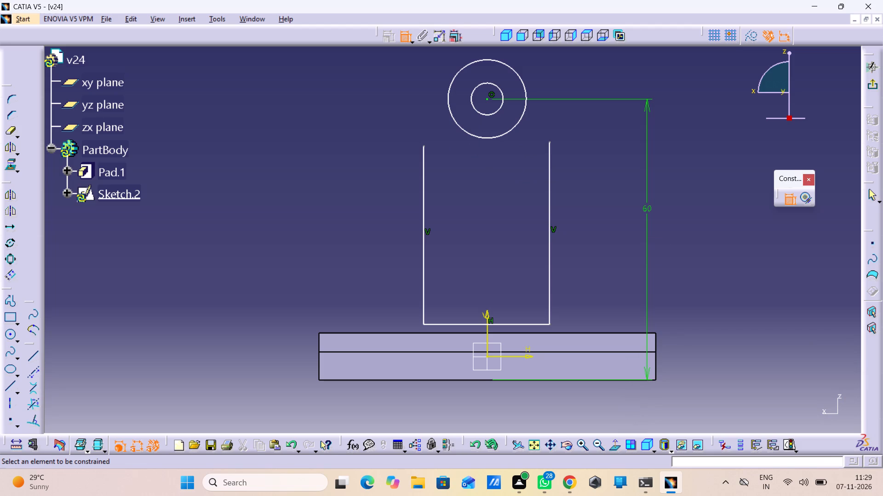
Make the upper endpoint of the +H side vertical line coincident with the outer circle.
click(551, 143)
click(525, 96)
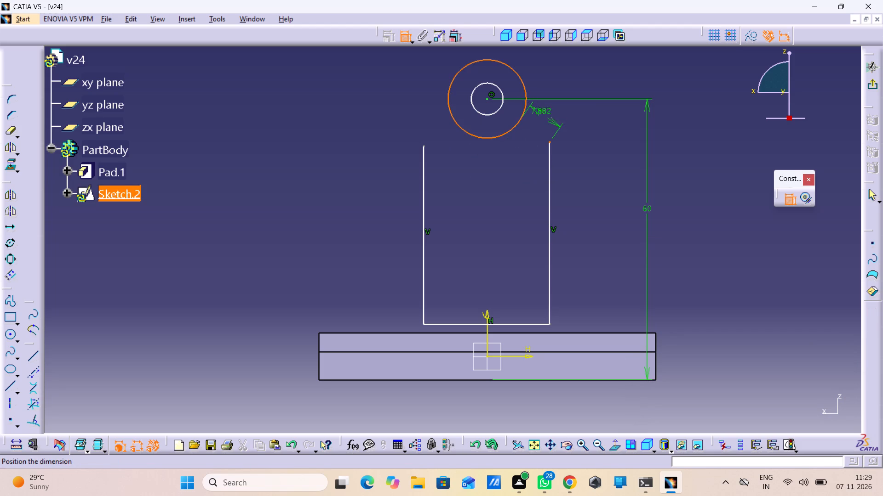
right_click(582, 141)
click(619, 233)
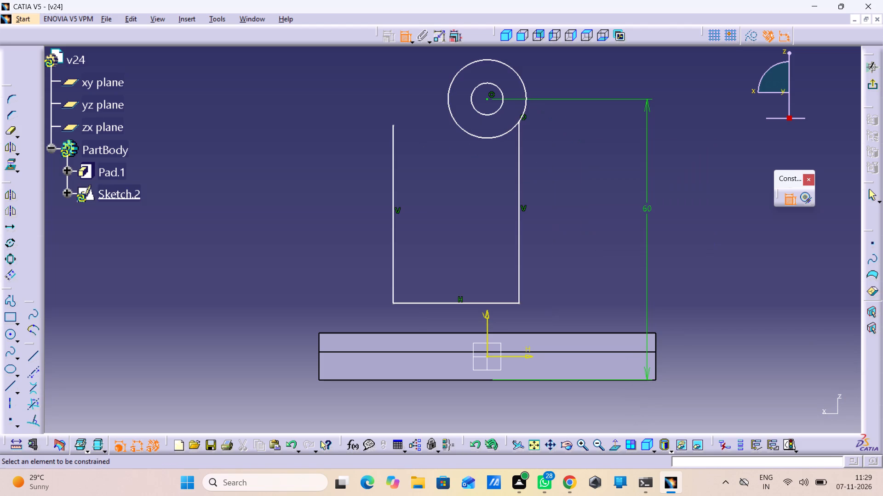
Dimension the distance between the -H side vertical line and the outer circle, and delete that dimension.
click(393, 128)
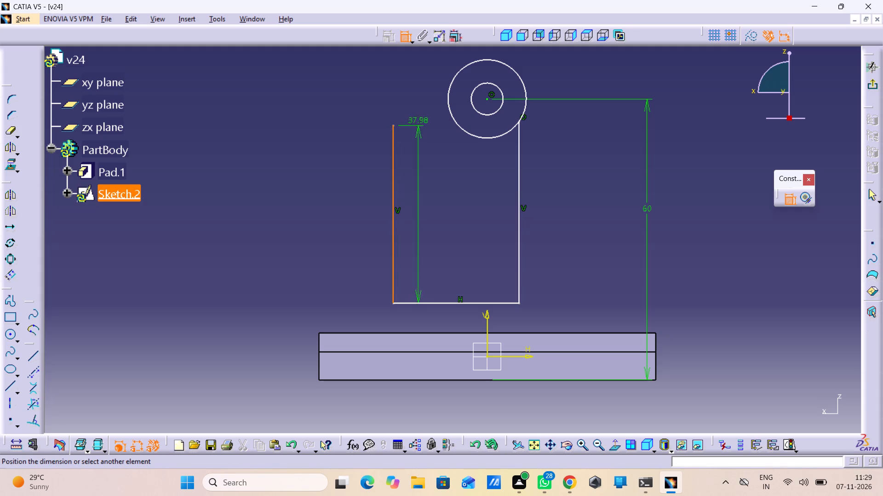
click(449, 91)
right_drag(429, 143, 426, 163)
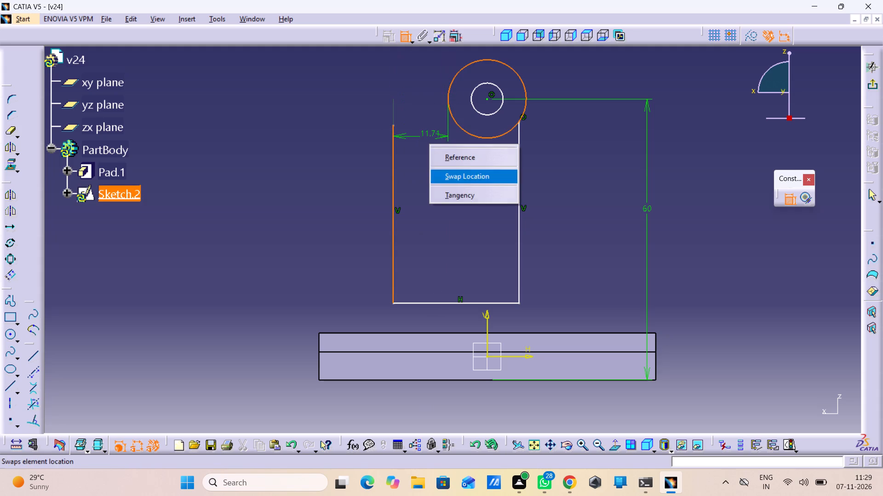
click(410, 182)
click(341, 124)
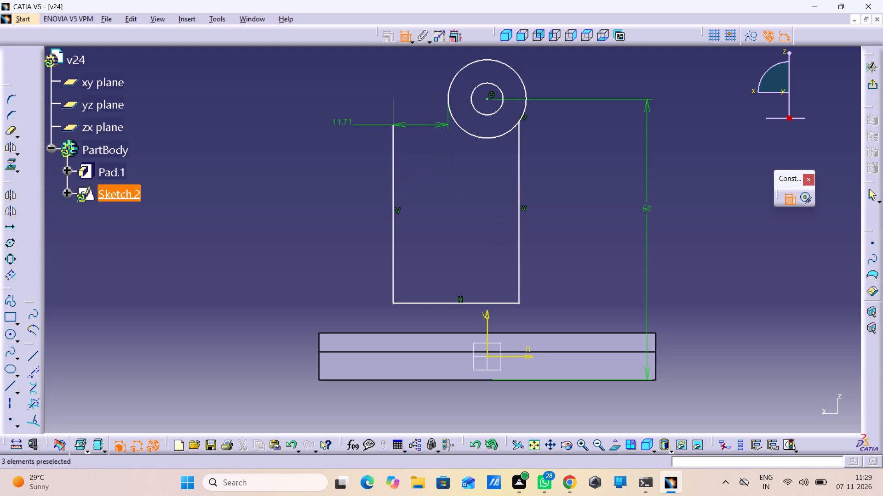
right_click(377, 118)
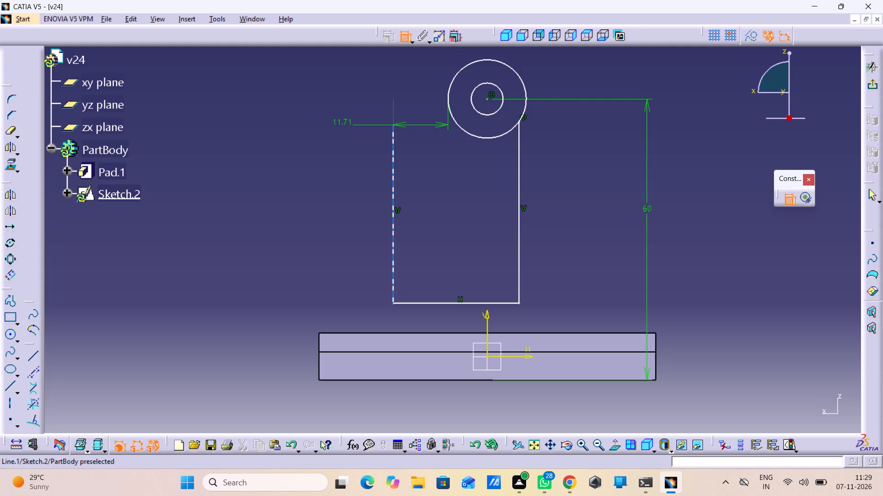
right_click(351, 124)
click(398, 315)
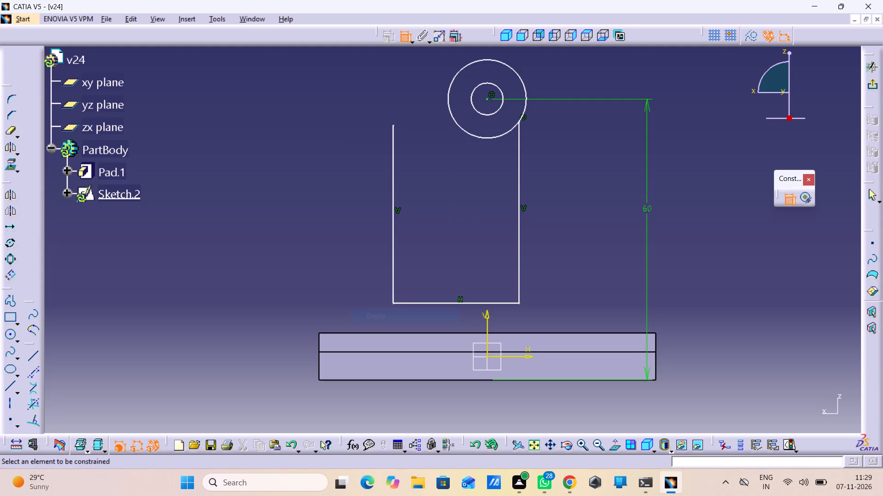
Make the upper endpoint of the -H side vertical line coincident with the outer circle.
click(394, 124)
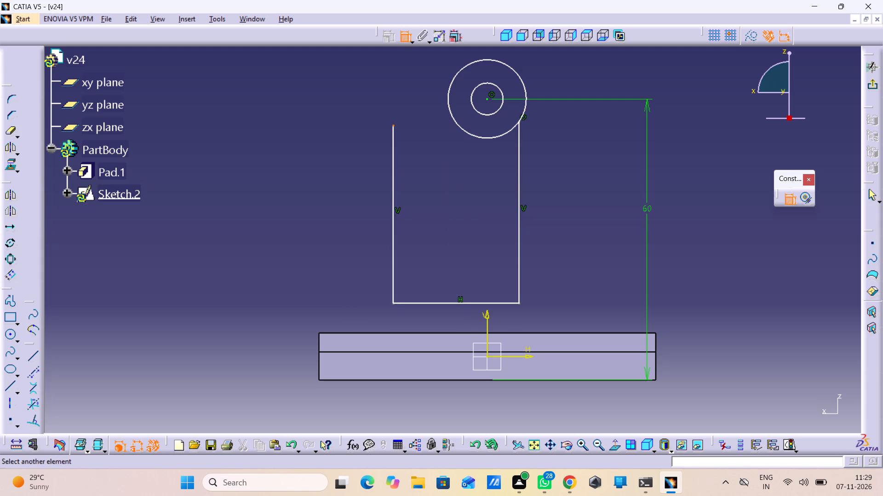
click(450, 92)
right_click(444, 163)
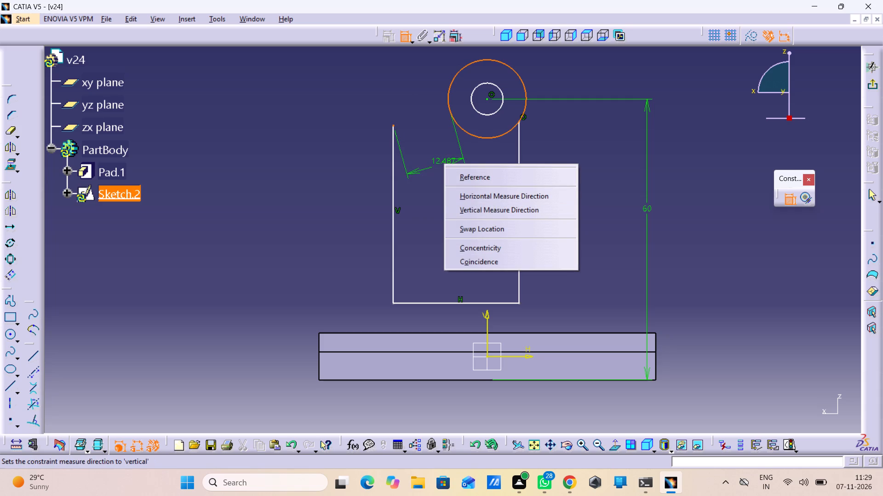
click(480, 268)
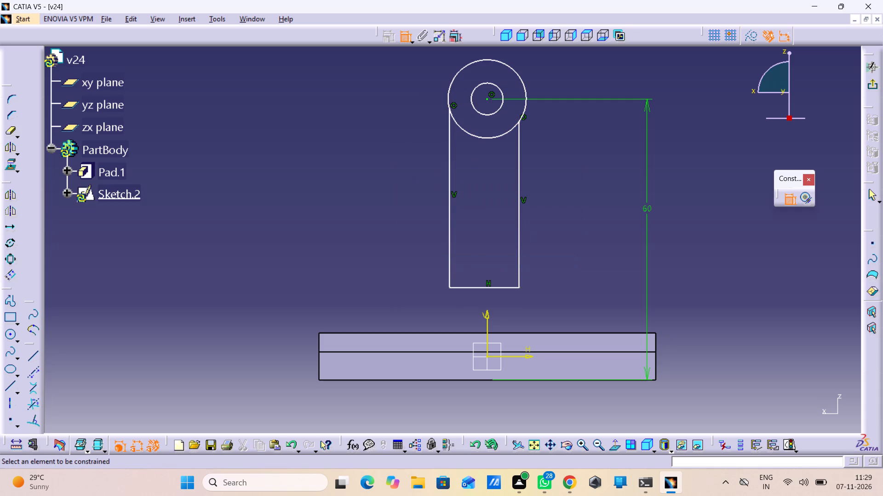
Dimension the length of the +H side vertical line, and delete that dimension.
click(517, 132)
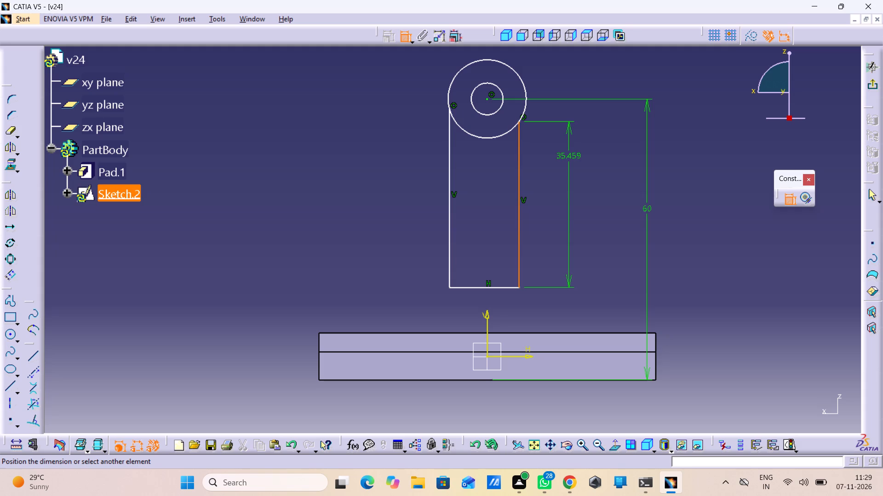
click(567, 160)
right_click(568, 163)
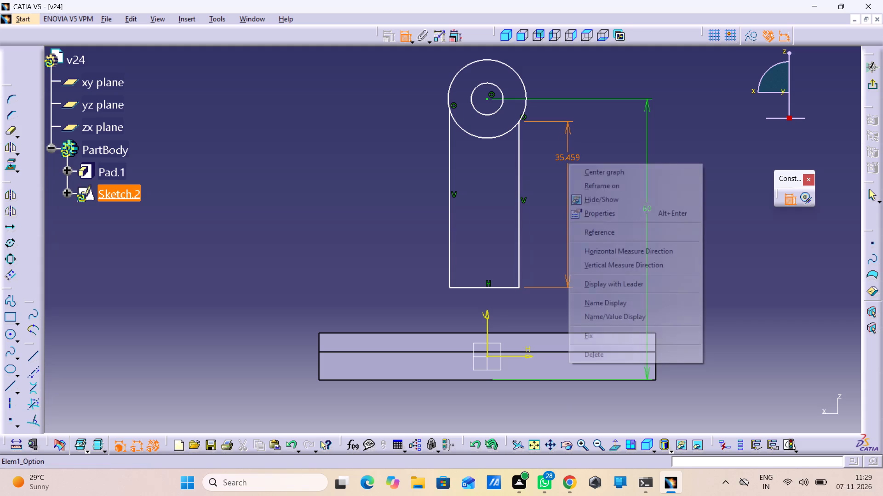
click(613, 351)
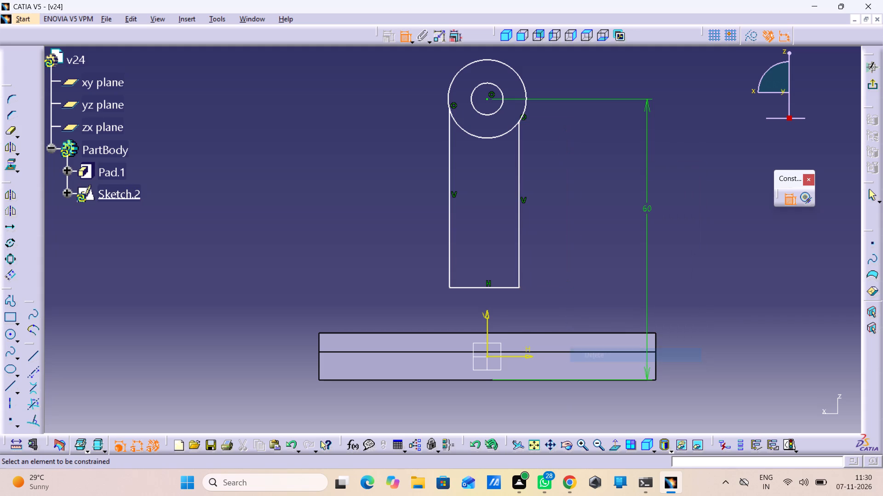
Dimension the outer circle's diameter and set it to 15 mm.
click(527, 90)
click(556, 84)
double_click(560, 77)
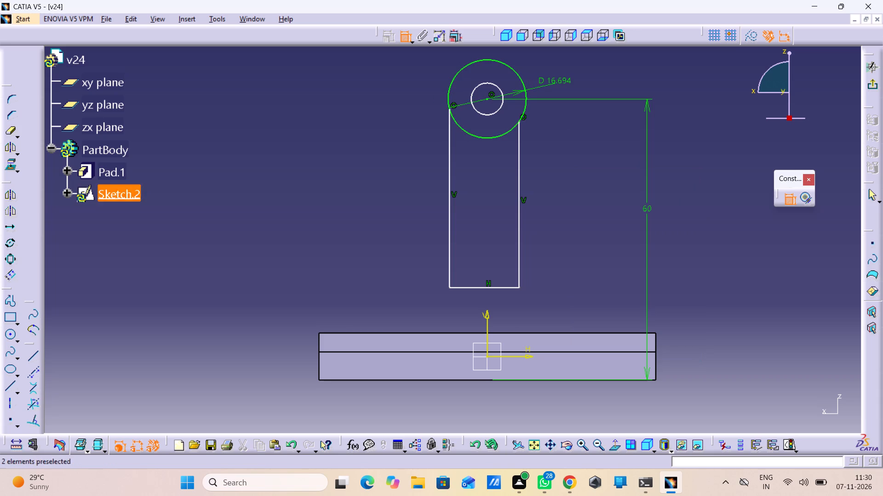
text(15)
key(Return)
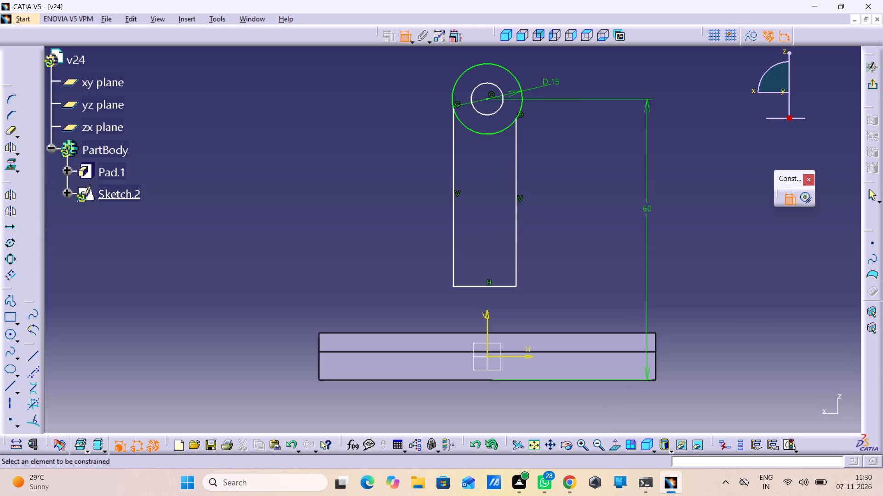
Switch the outer circle's dimension to Radius and set it to 15 mm.
click(557, 79)
click(557, 82)
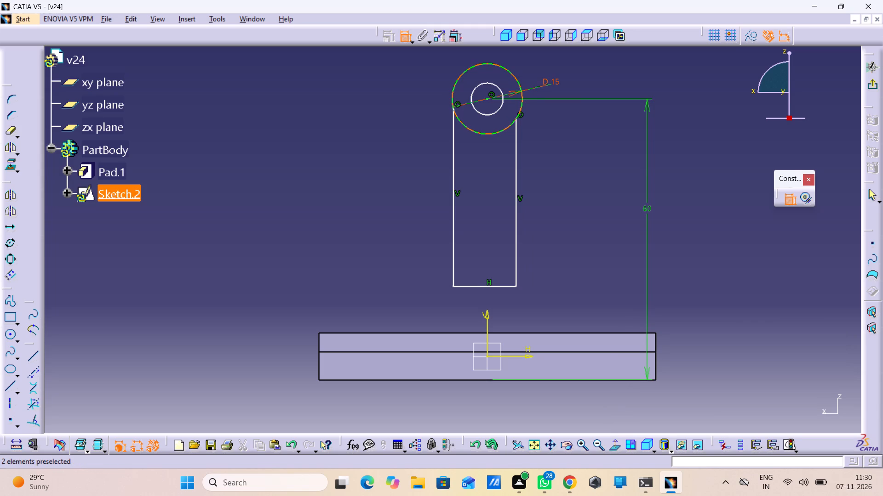
double_click(554, 82)
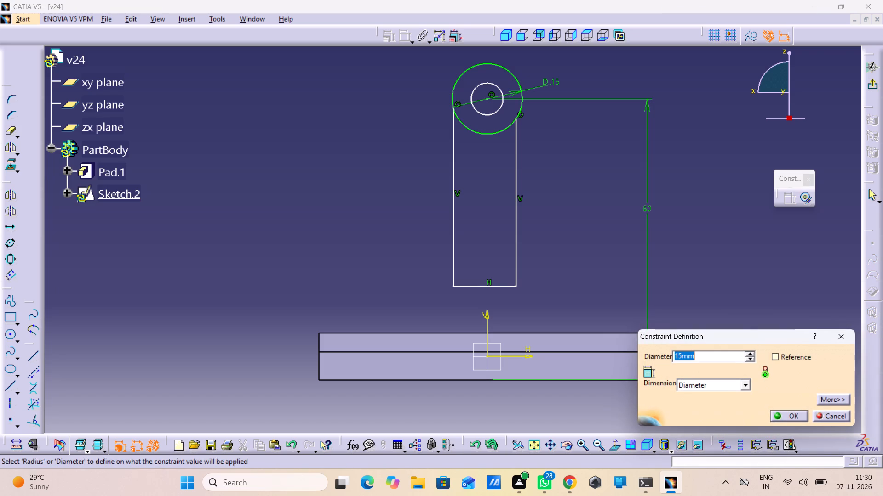
click(704, 389)
click(703, 397)
drag(698, 349, 687, 351)
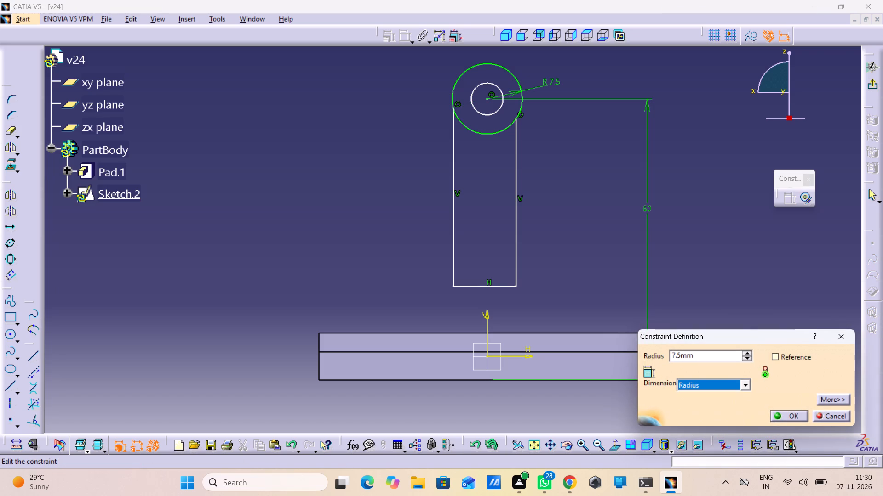
drag(687, 351, 582, 352)
drag(699, 355, 643, 358)
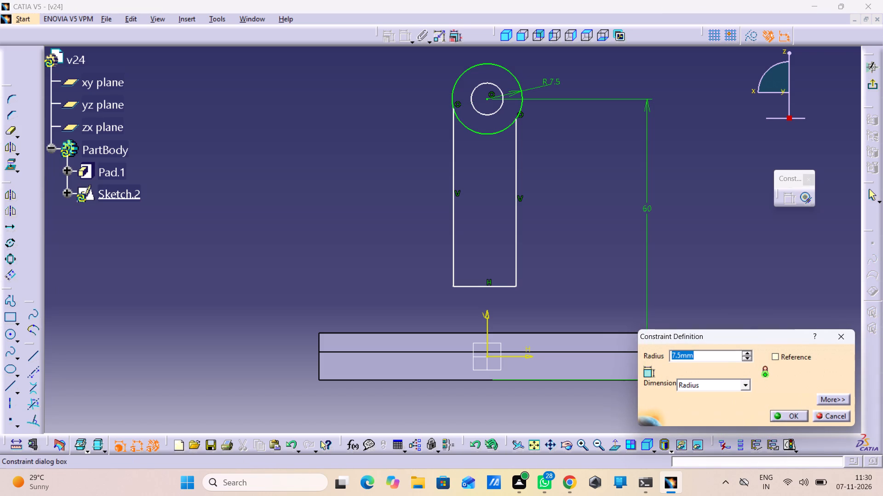
text(15)
key(Return)
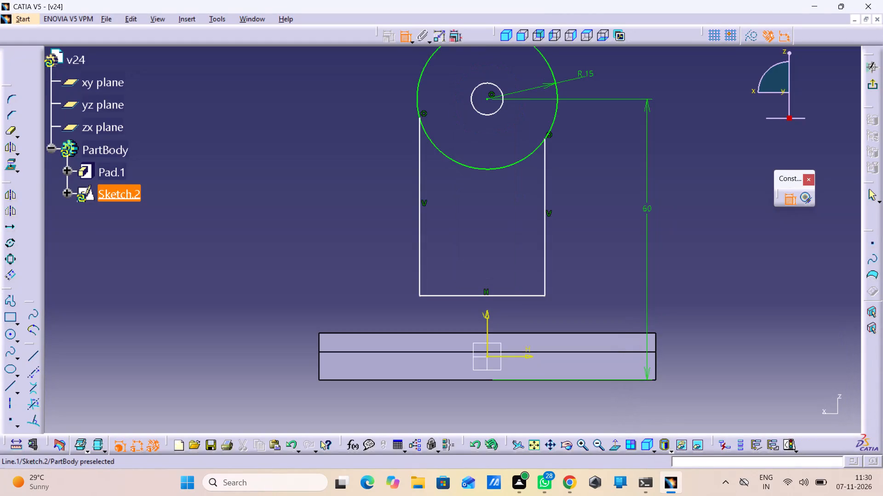
Dimension the inner circle's radius and set it to 6 mm.
click(492, 114)
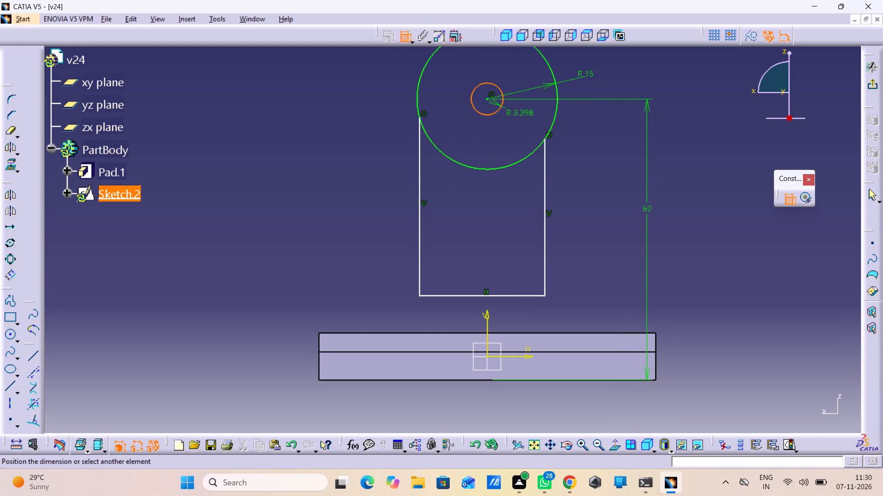
click(614, 88)
double_click(611, 84)
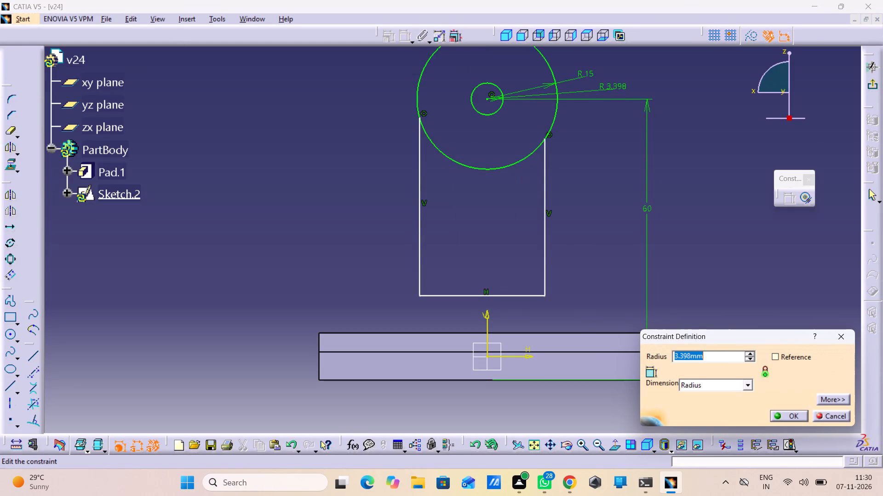
double_click(612, 84)
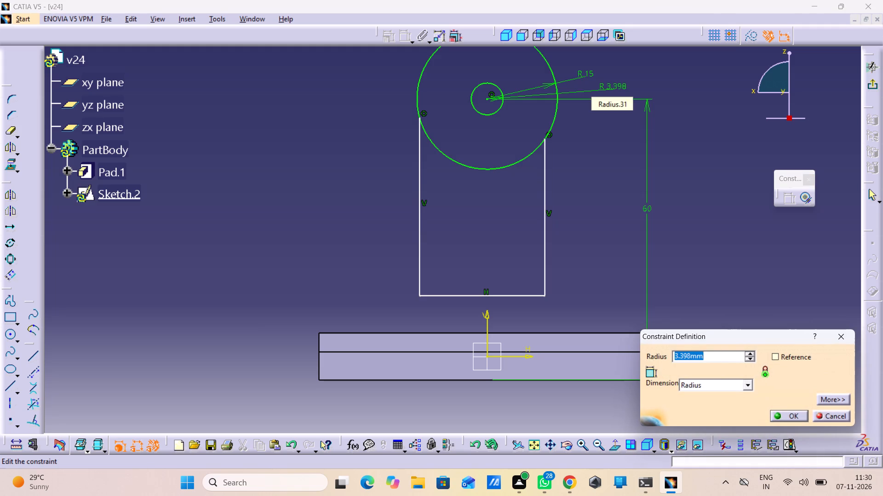
key(6)
key(Return)
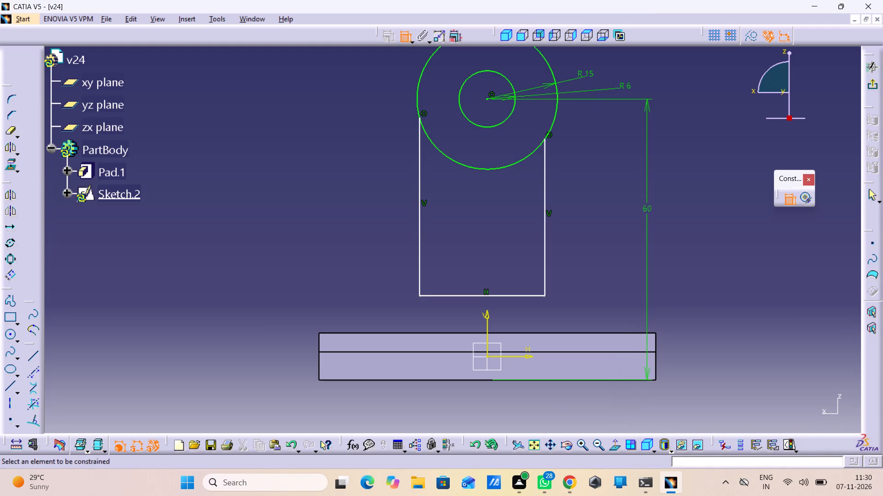
Make the +H side vertical line tangent to the outer circle.
click(547, 157)
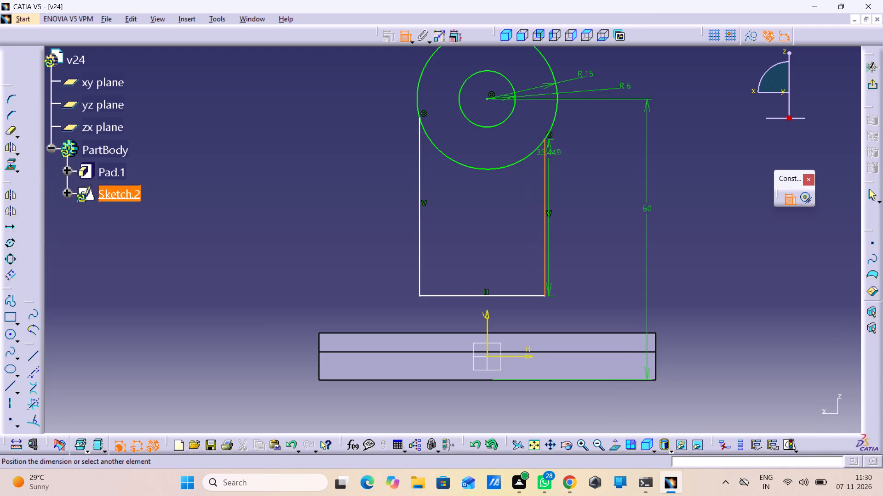
drag(558, 107, 564, 110)
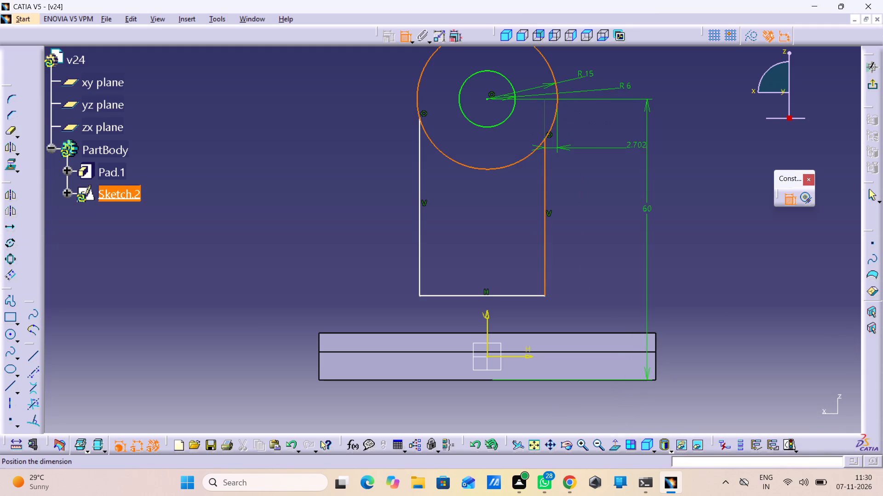
right_click(636, 147)
click(674, 203)
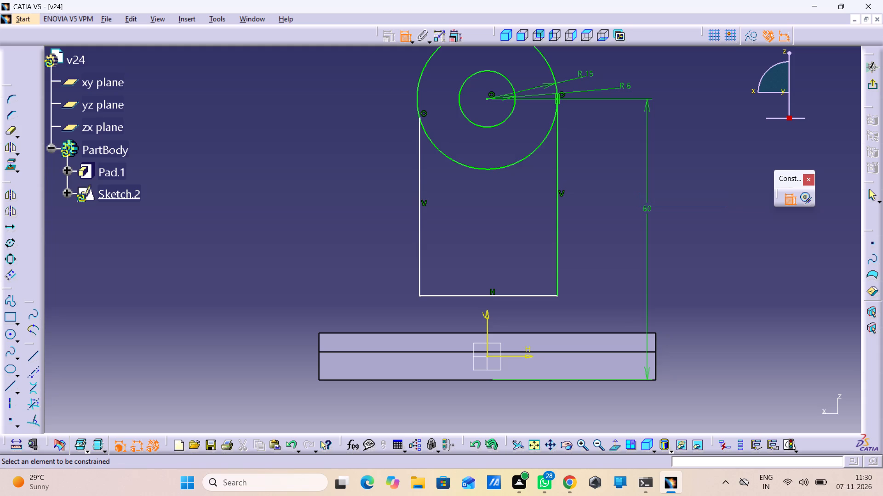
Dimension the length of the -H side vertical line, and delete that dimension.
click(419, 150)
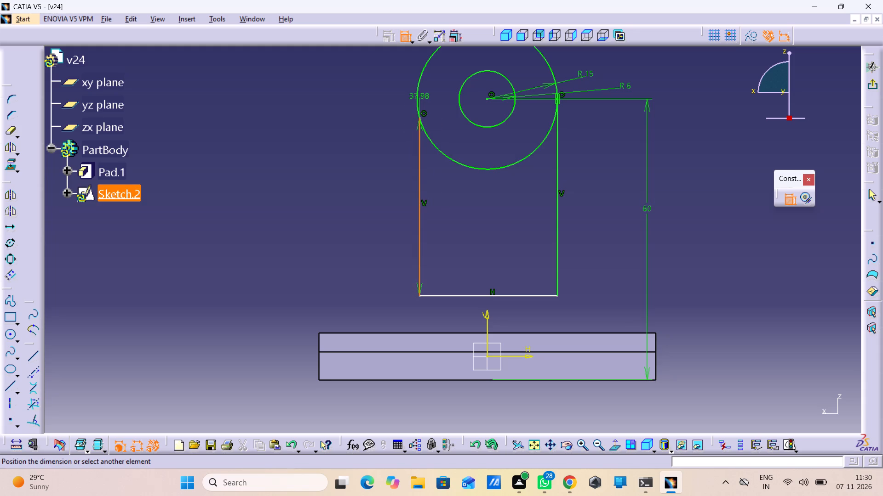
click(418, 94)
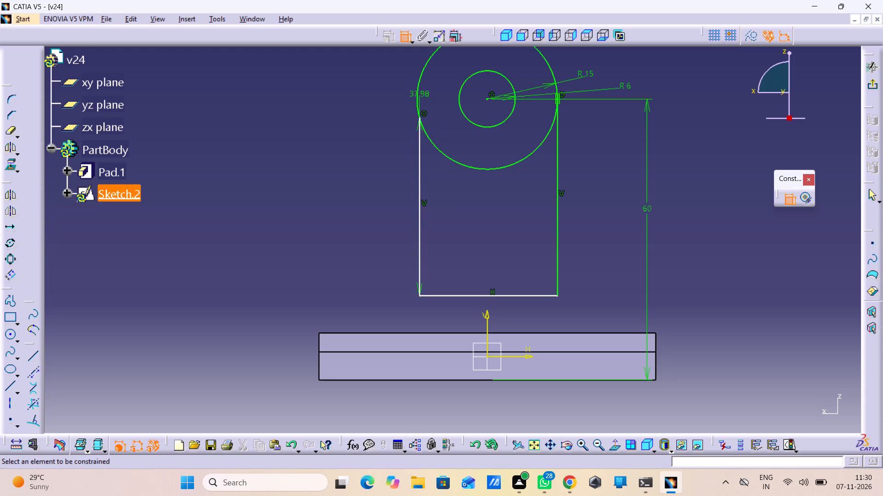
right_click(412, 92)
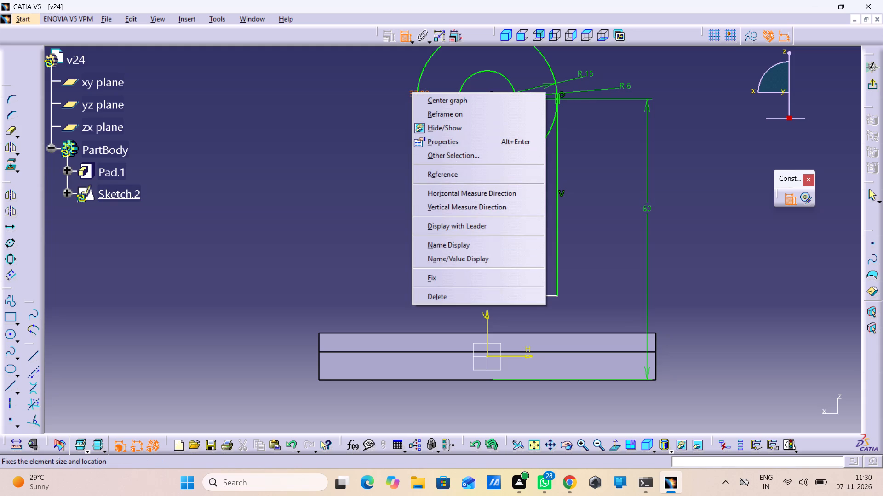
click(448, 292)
Make the lug's two vertical lines symmetric about the sketch's V axis.
click(556, 229)
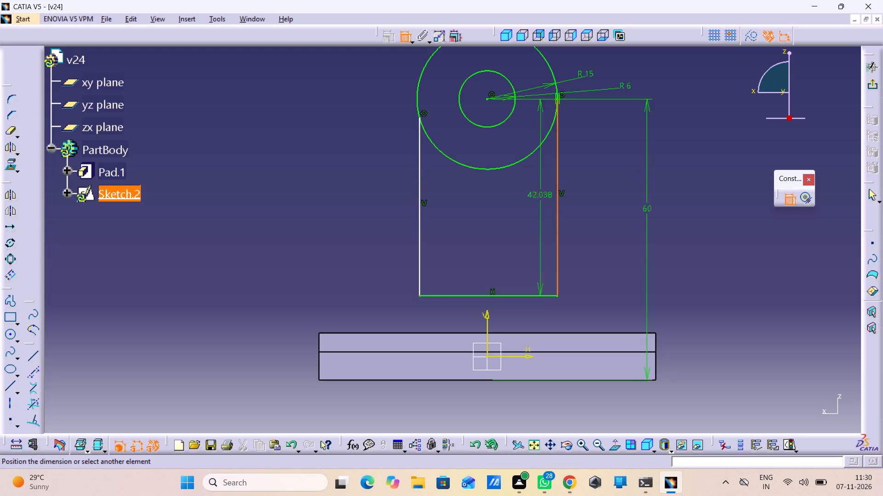
click(421, 232)
right_click(458, 240)
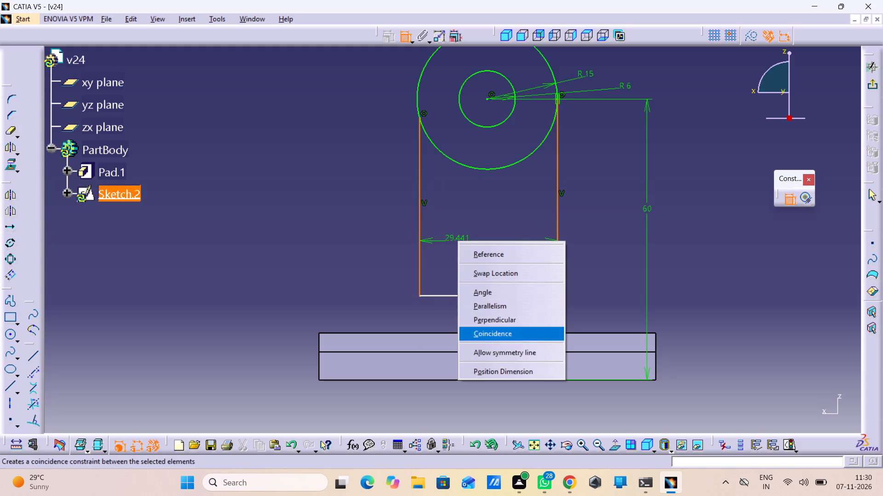
click(496, 353)
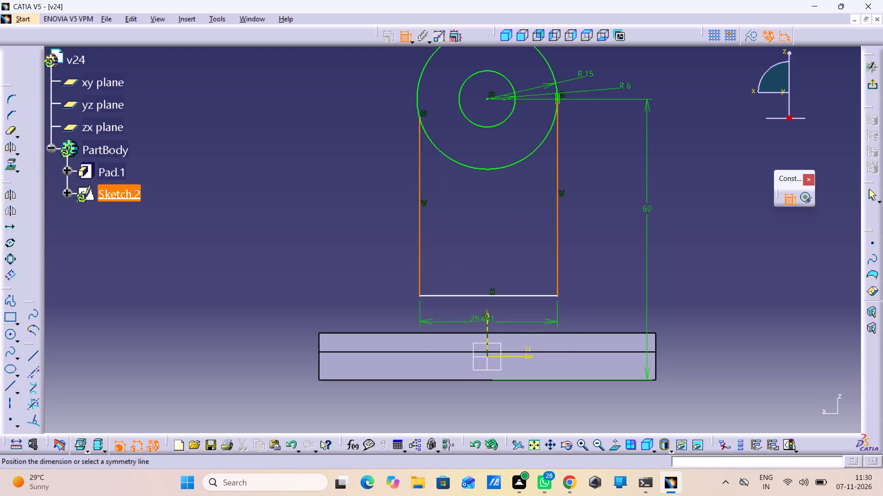
click(488, 325)
Make the lug profile's horizontal bottom line coincident with the base block's top edge.
click(502, 295)
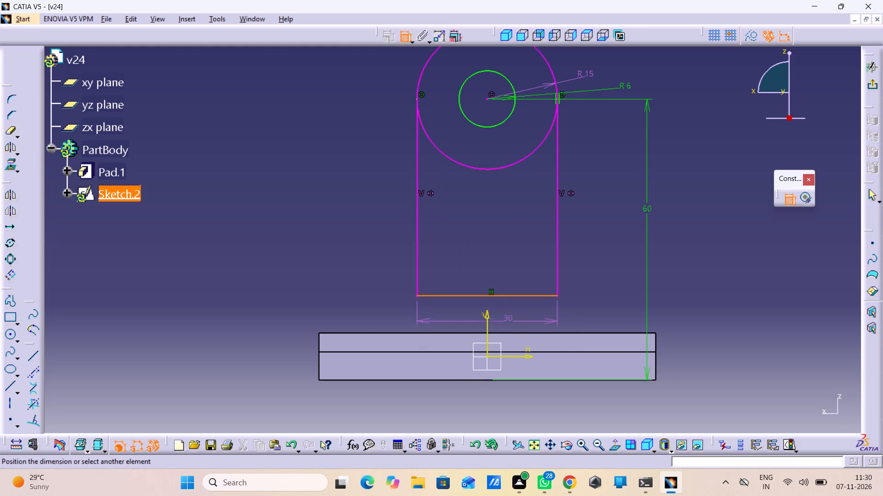
click(508, 332)
right_click(598, 287)
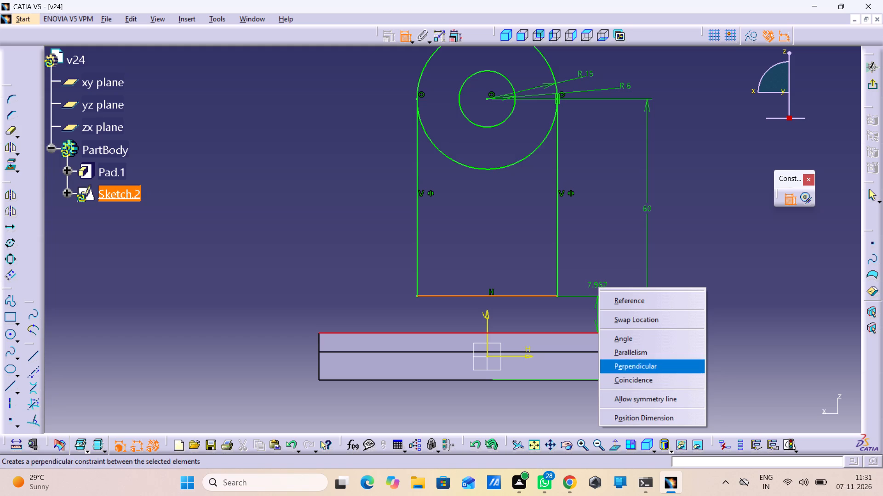
click(648, 380)
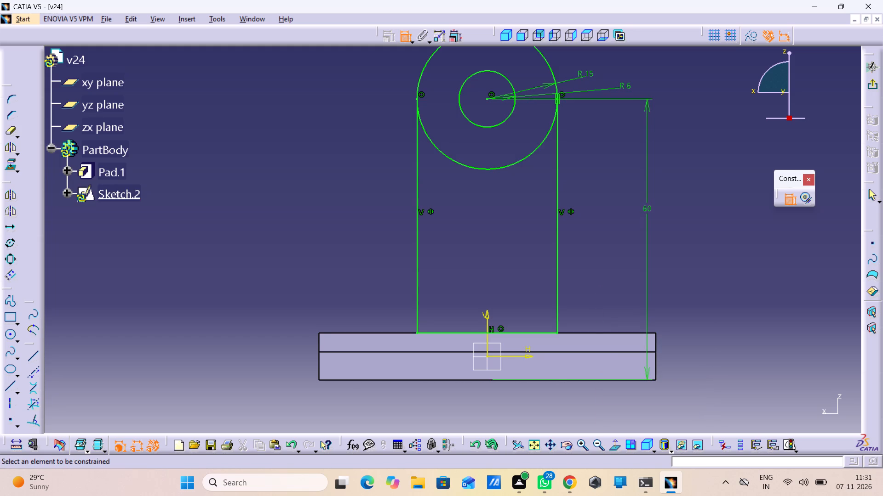
Trim away the outer circle's lower arc between the two vertical lines and exit the sketch.
middle_drag(608, 277, 620, 320)
right_click(608, 277)
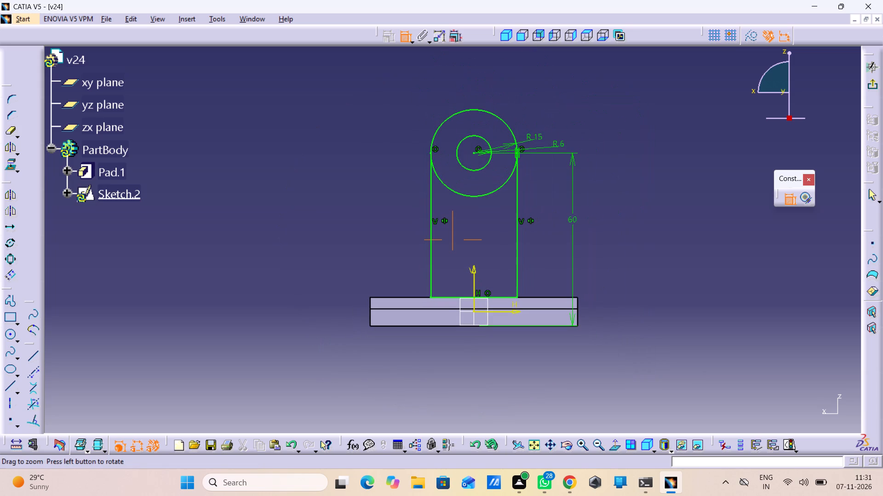
middle_drag(620, 320, 619, 318)
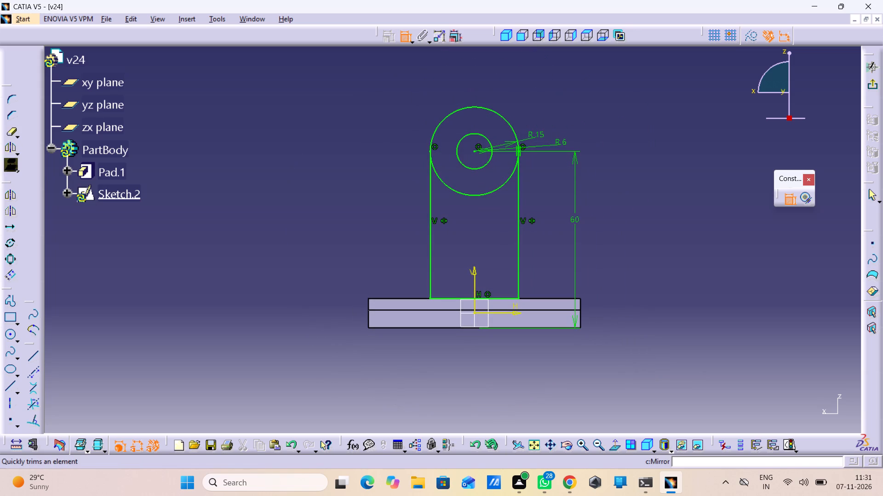
double_click(14, 133)
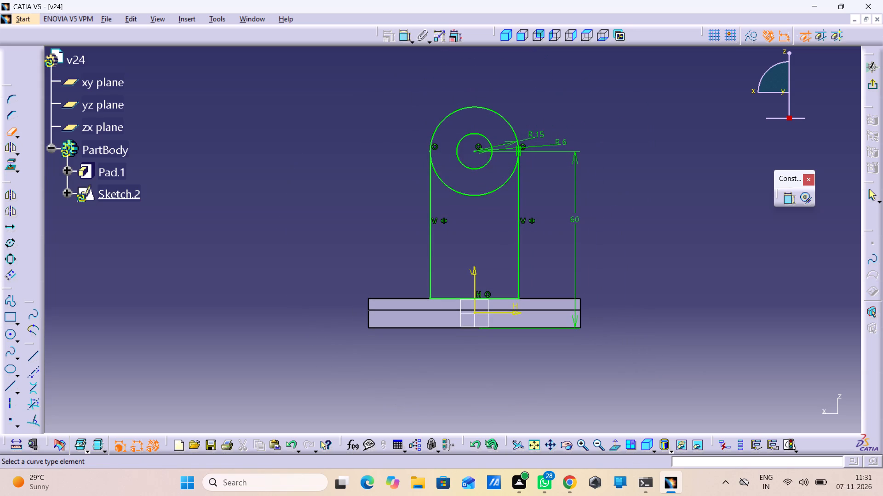
click(459, 193)
click(331, 204)
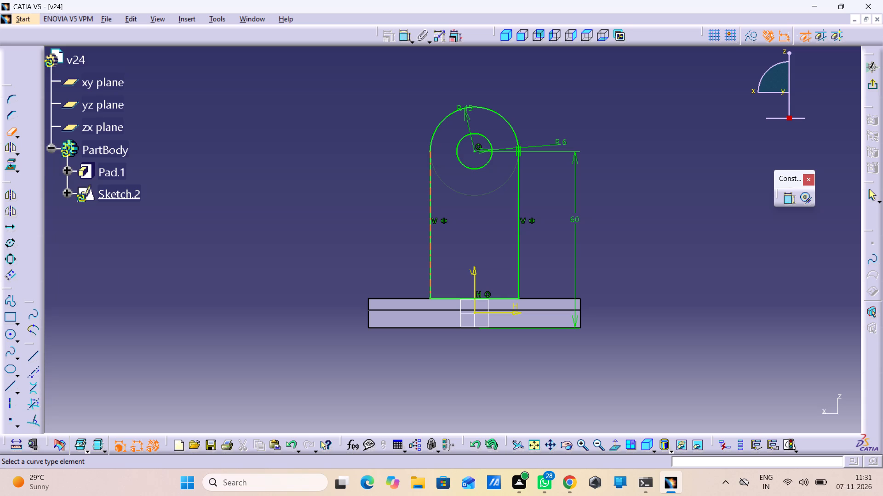
click(877, 90)
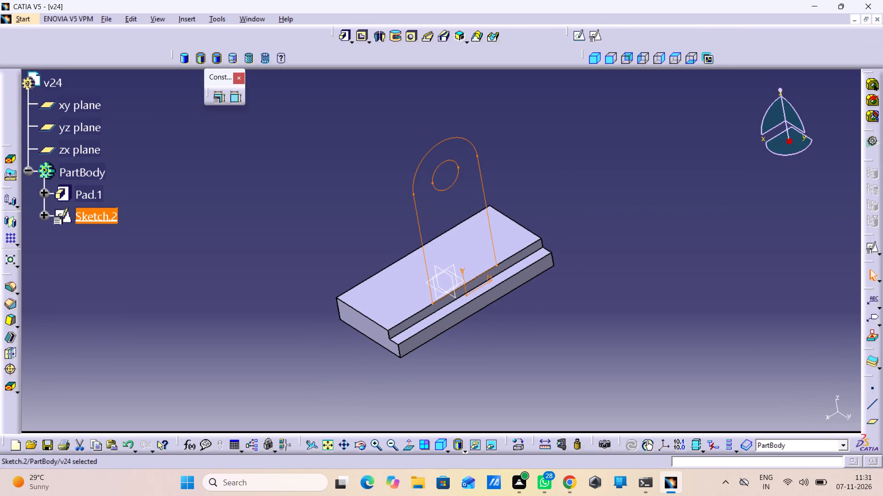
Pad the lug profile with a length of 13 mm, previewing the result and inspecting it from several sides.
click(343, 33)
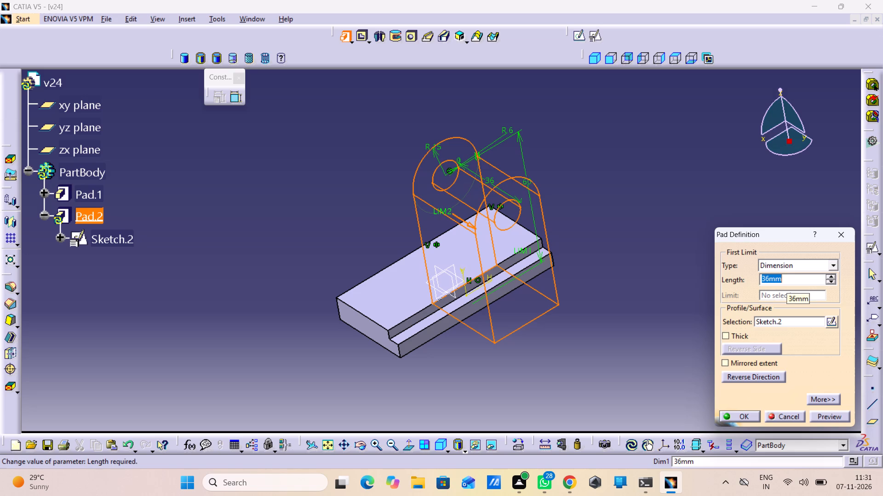
drag(786, 281, 736, 295)
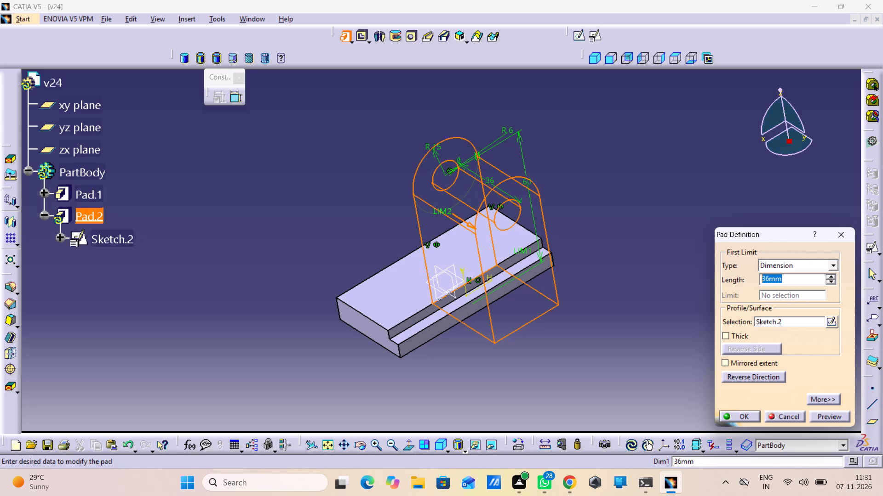
text(32)
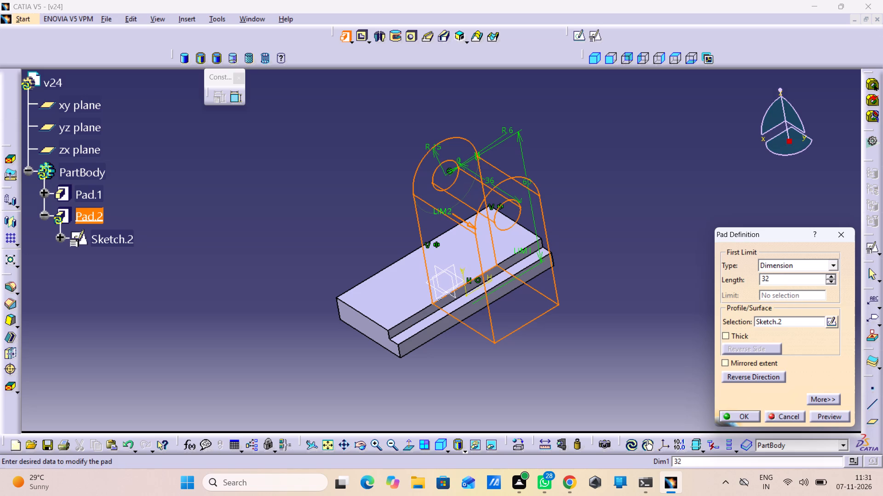
key(BackSpace)
key(BackSpace)
text(123)
key(BackSpace)
key(BackSpace)
key(3)
click(839, 414)
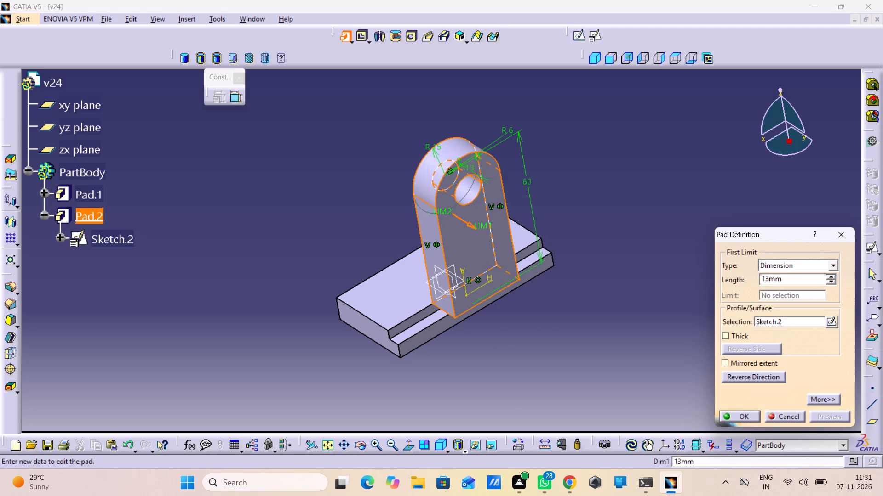
middle_drag(479, 355, 556, 300)
right_drag(479, 355, 556, 300)
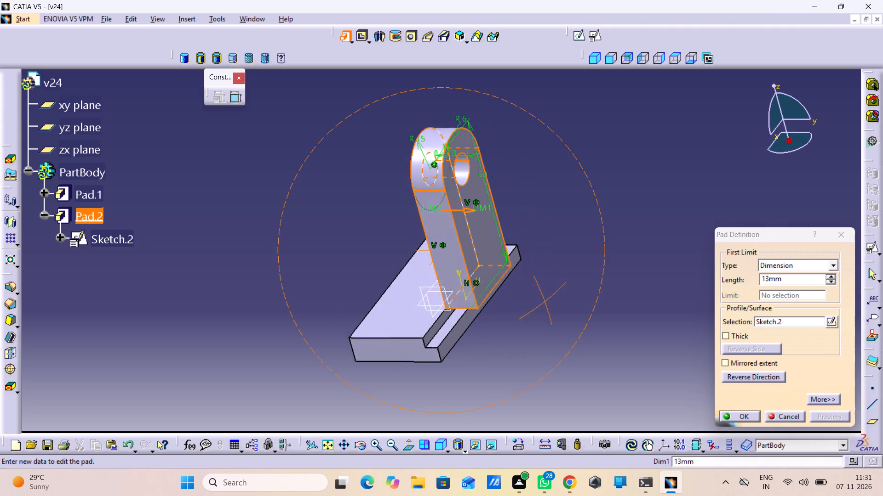
middle_drag(556, 300, 614, 275)
right_drag(556, 300, 614, 275)
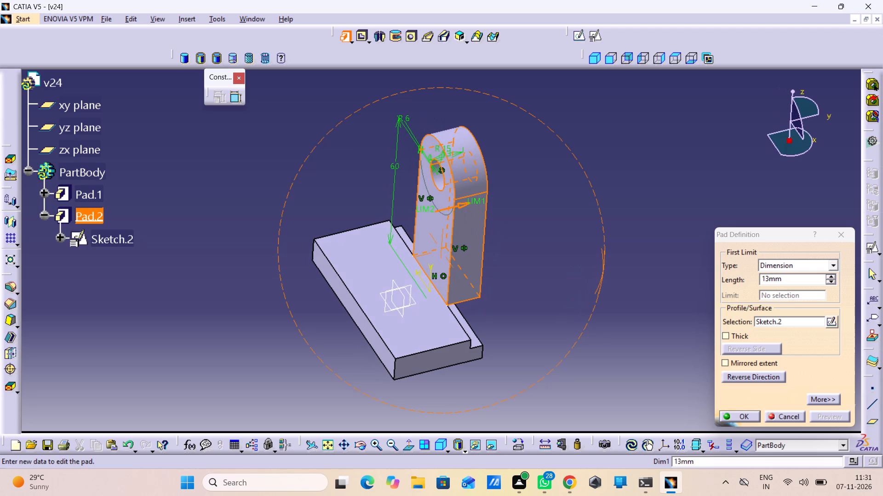
middle_drag(614, 275, 616, 278)
right_drag(614, 275, 616, 278)
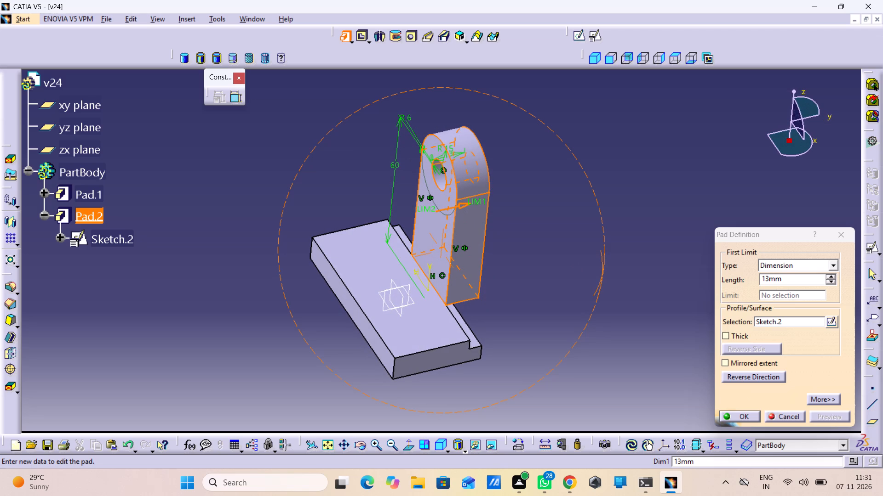
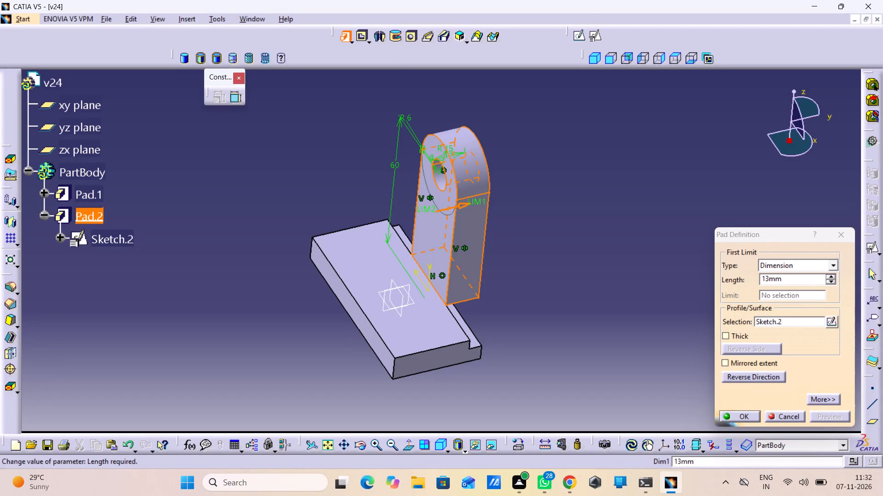
Examine the previewed lug pad from several sides to check its thickness and position against the base's step.
middle_drag(500, 307, 497, 307)
right_drag(500, 307, 497, 307)
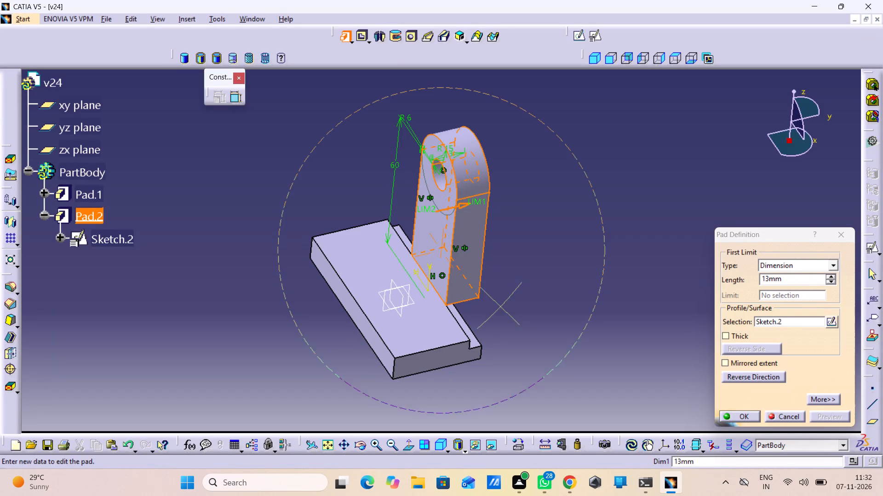
middle_drag(497, 307, 413, 192)
right_drag(497, 307, 413, 192)
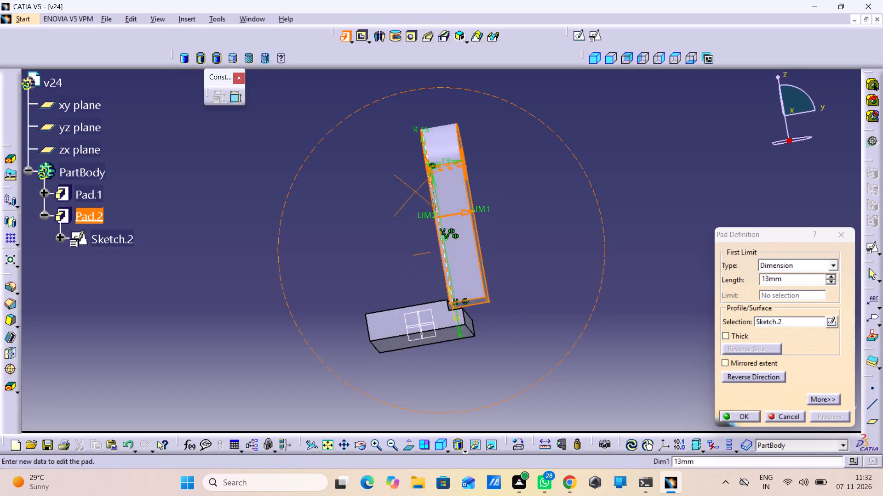
middle_drag(413, 192, 478, 110)
right_drag(413, 192, 478, 110)
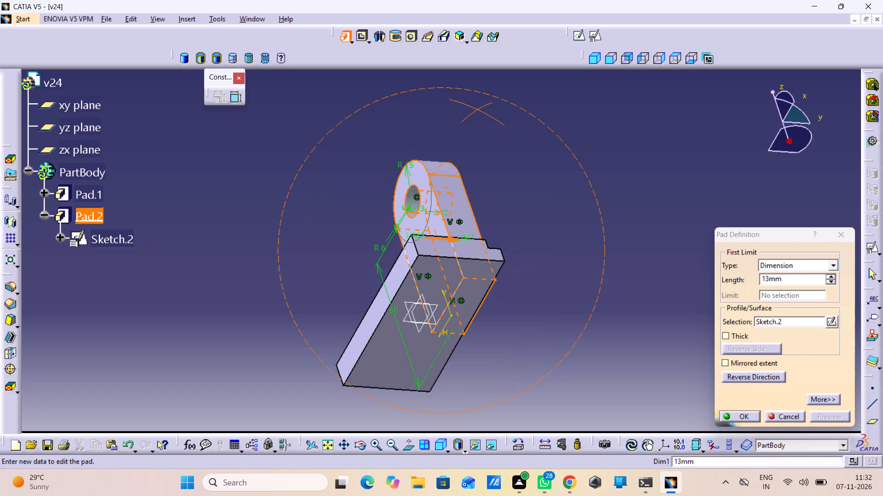
middle_drag(478, 110, 446, 297)
right_drag(478, 110, 446, 297)
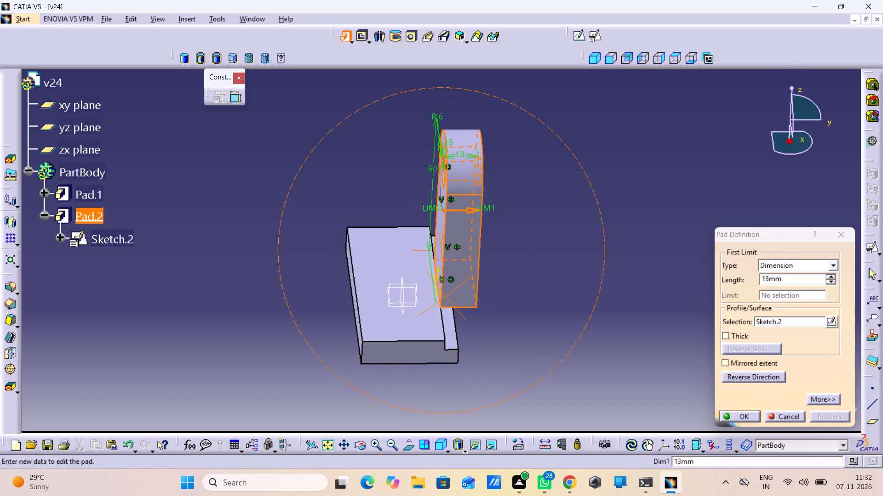
middle_drag(446, 297, 495, 310)
right_drag(446, 297, 495, 310)
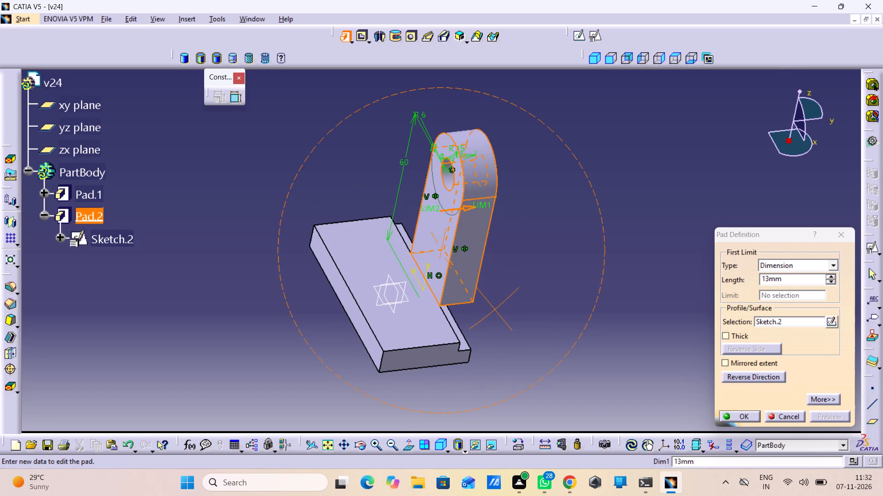
middle_drag(495, 310, 485, 315)
right_drag(495, 310, 485, 315)
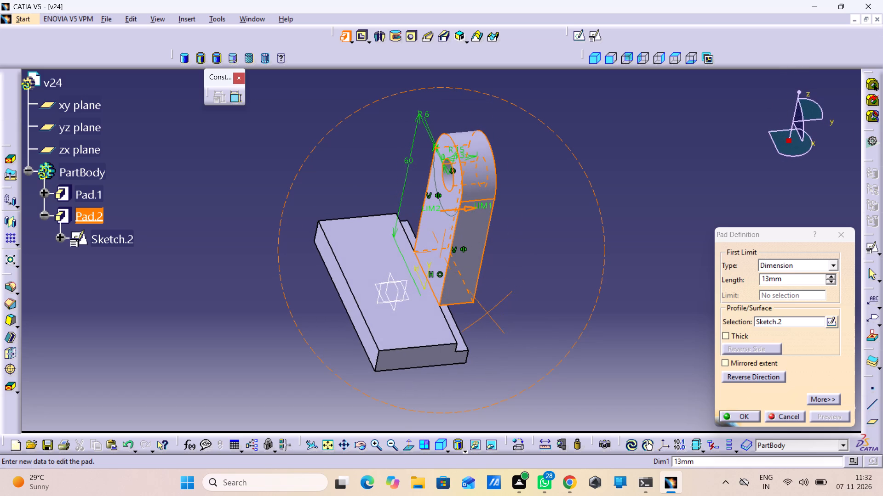
middle_drag(485, 315, 485, 316)
right_drag(485, 315, 485, 316)
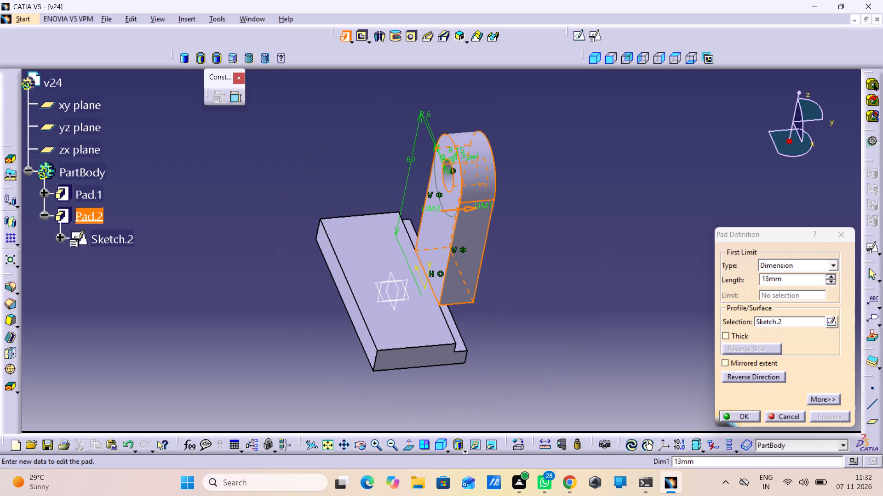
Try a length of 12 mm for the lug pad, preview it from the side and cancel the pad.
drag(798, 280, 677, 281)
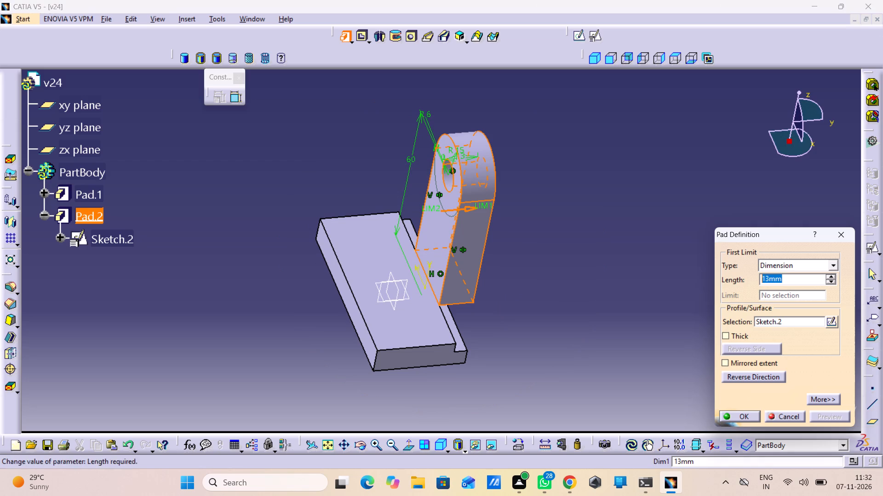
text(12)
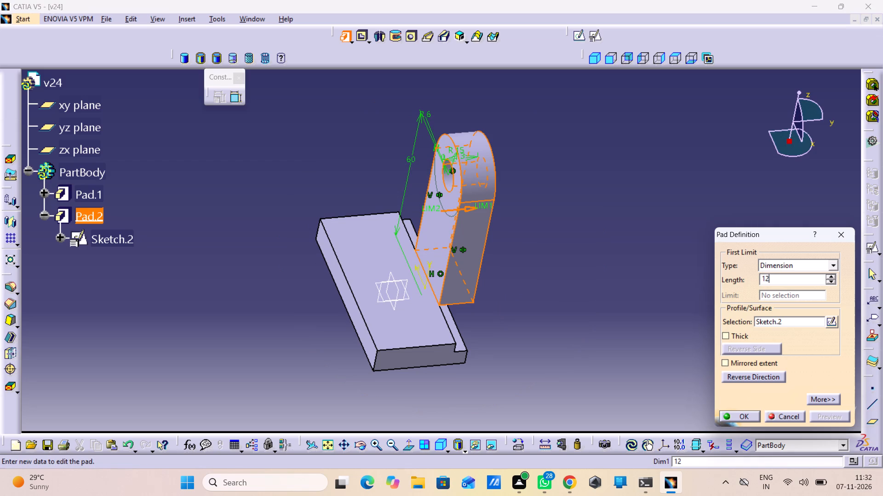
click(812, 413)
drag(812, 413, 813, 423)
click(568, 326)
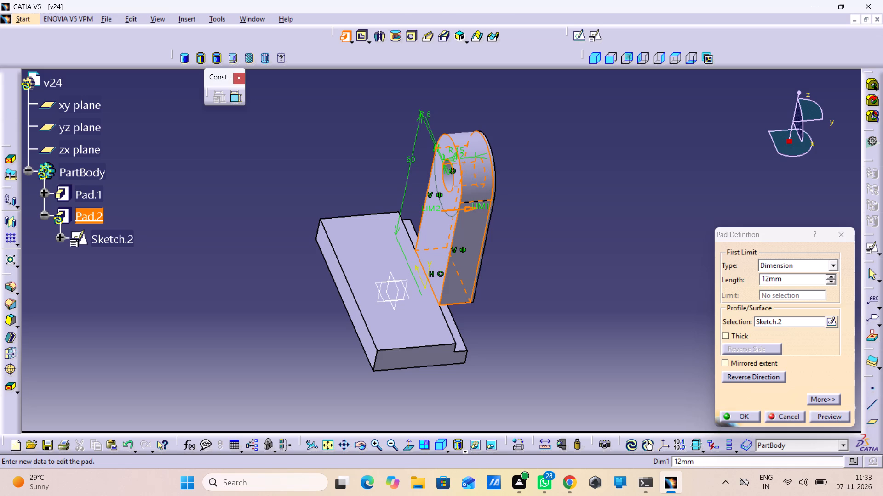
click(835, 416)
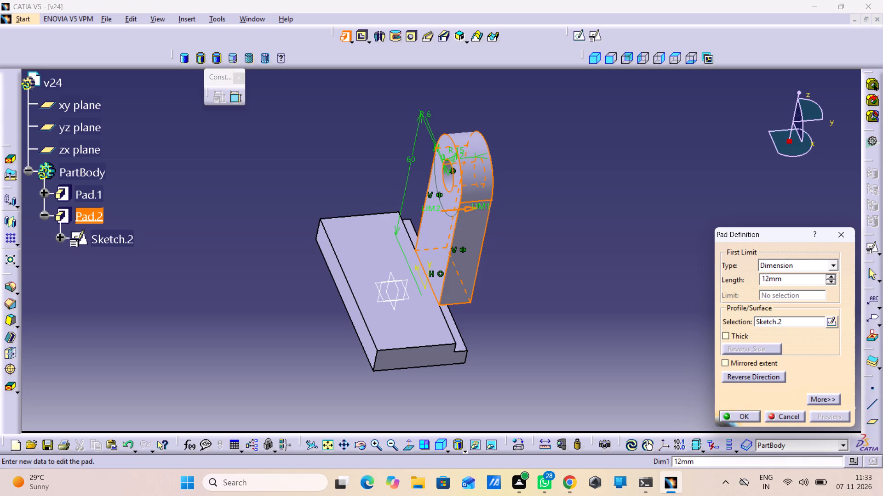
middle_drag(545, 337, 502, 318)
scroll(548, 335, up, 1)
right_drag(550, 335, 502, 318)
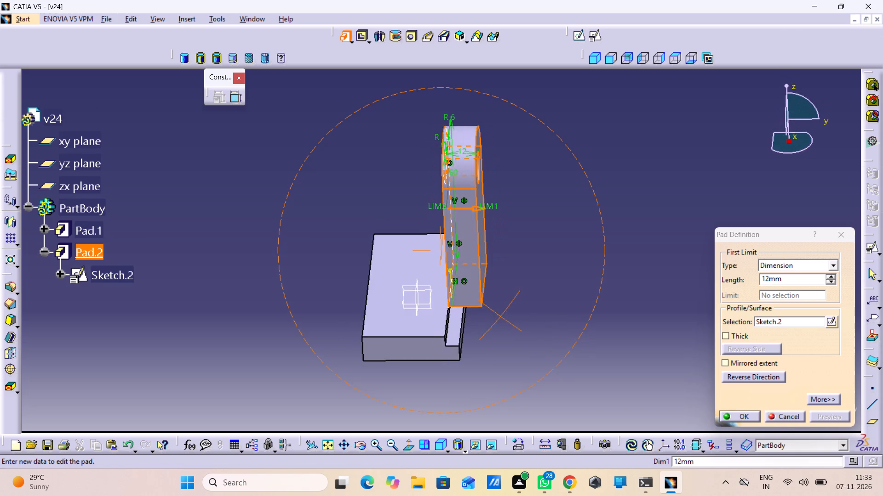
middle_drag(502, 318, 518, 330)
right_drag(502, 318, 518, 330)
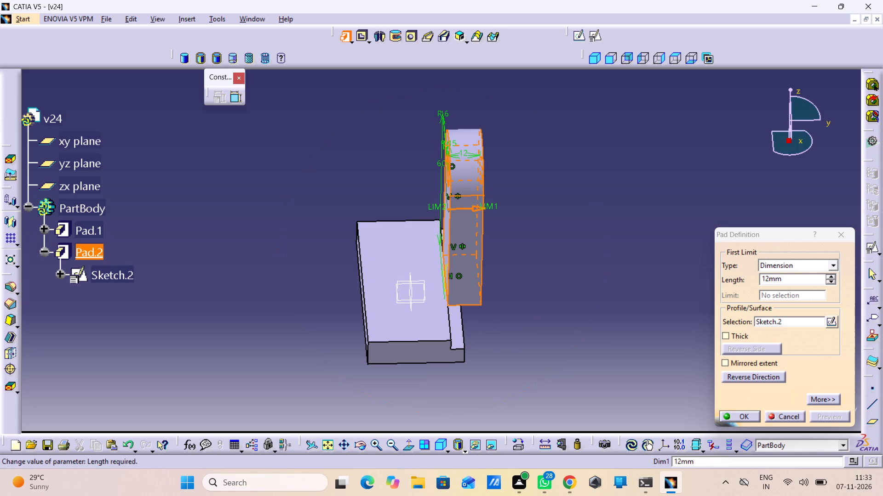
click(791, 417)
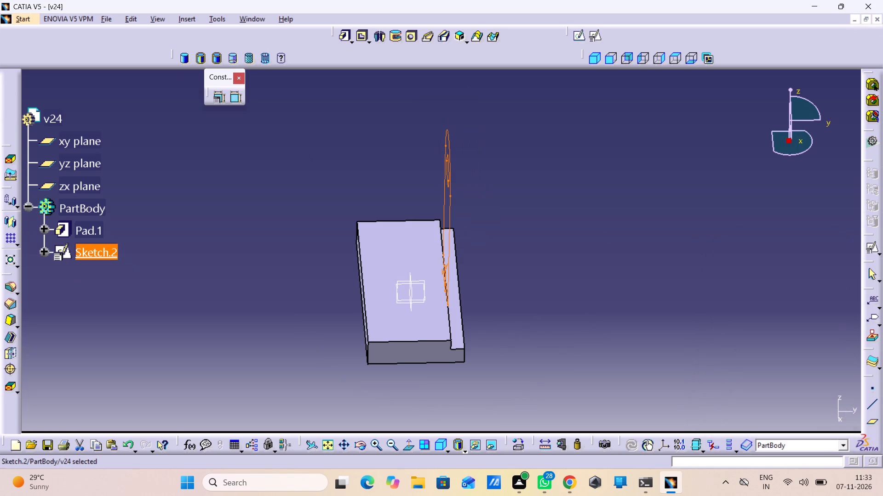
Pad the lug profile sketch with a length of 5 mm.
middle_drag(518, 303, 579, 277)
right_click(518, 303)
right_drag(510, 276, 579, 277)
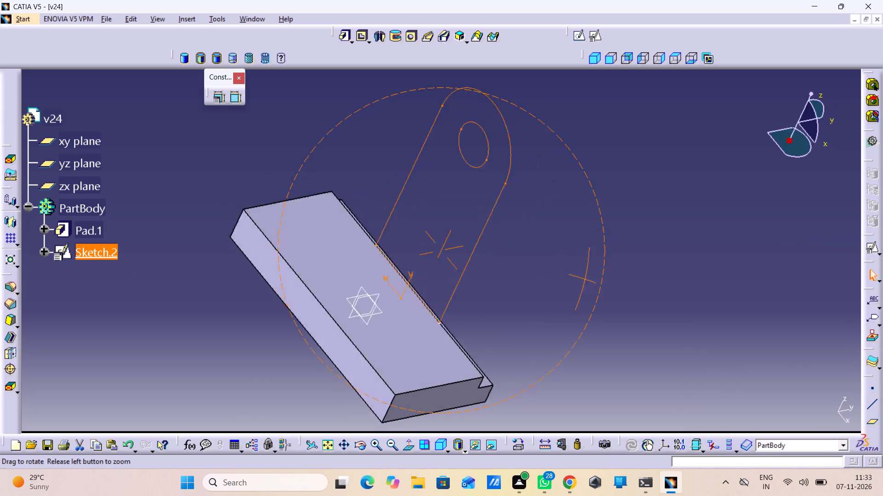
right_drag(579, 277, 546, 263)
middle_drag(579, 277, 546, 263)
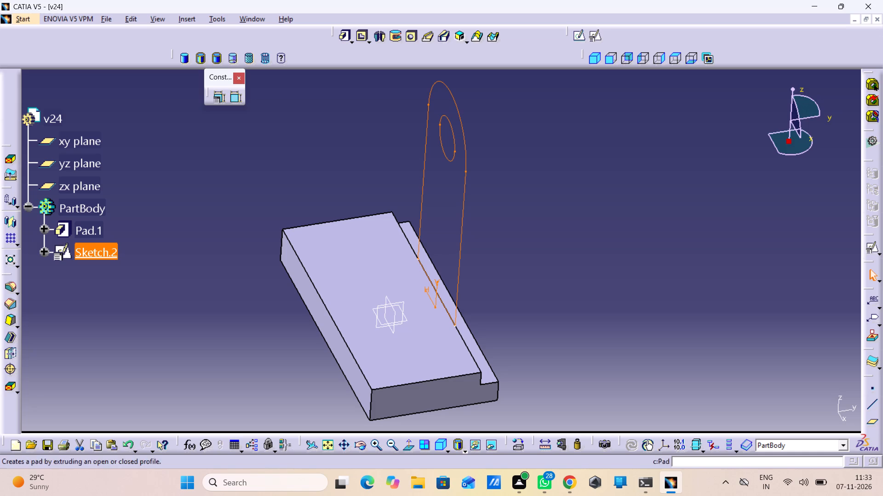
click(342, 37)
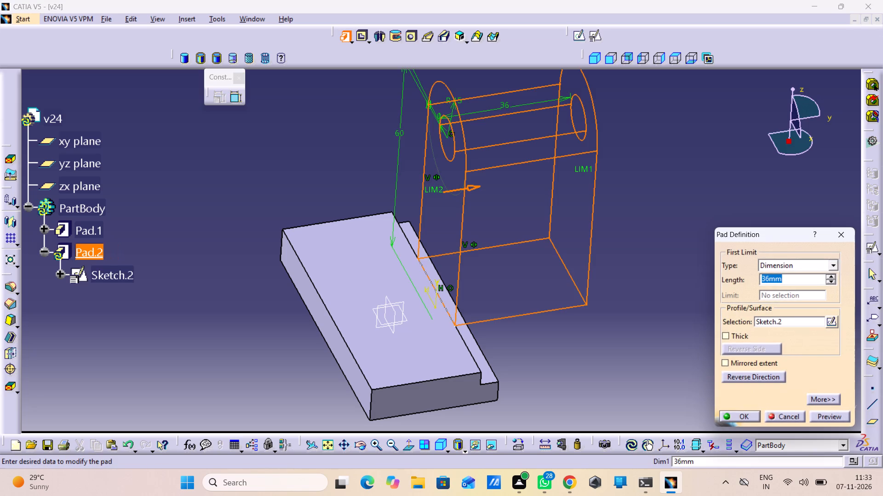
key(5)
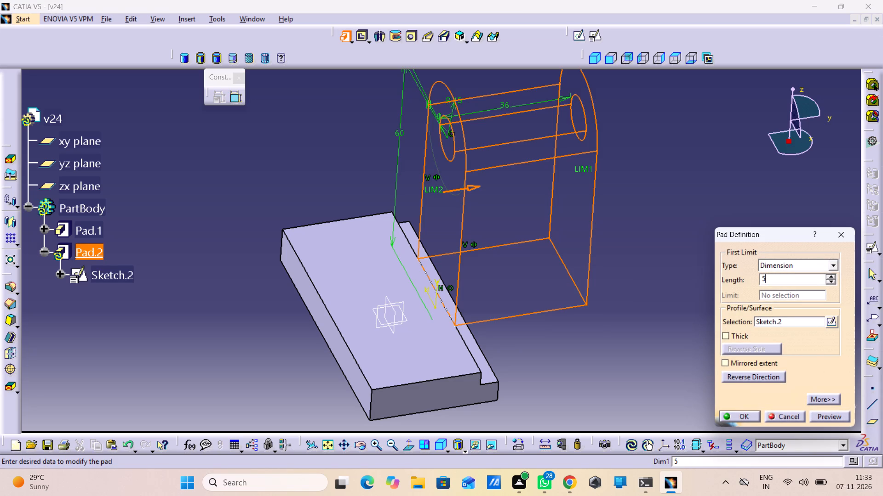
click(829, 417)
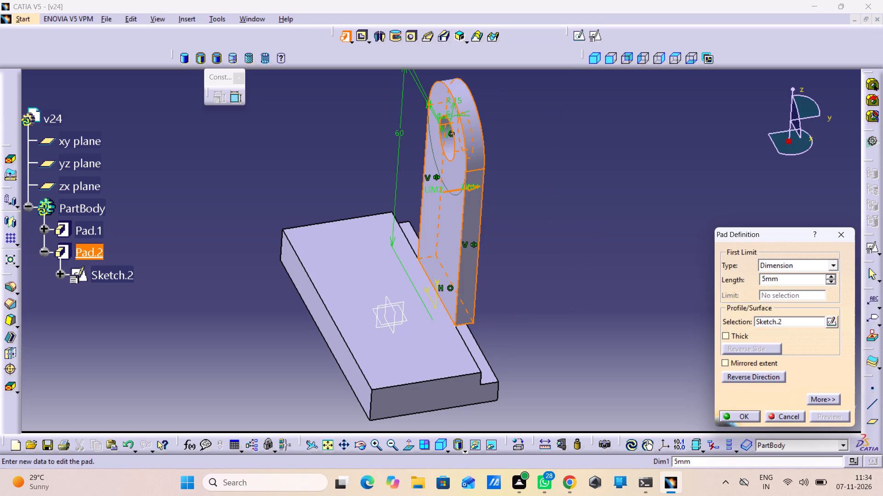
click(485, 287)
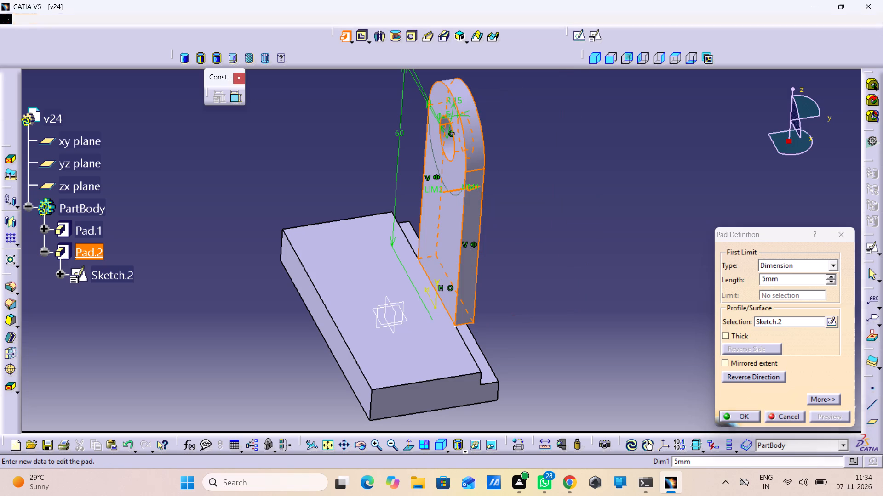
click(727, 416)
click(633, 366)
Examine the padded lug and how it sits on the base's step from several sides.
middle_drag(585, 352, 543, 329)
right_drag(585, 352, 543, 329)
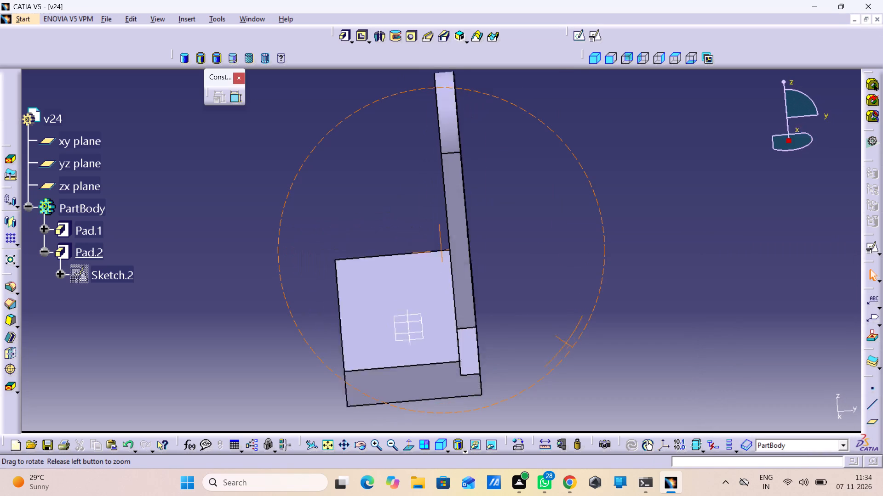
middle_drag(543, 329, 648, 392)
right_drag(543, 329, 648, 392)
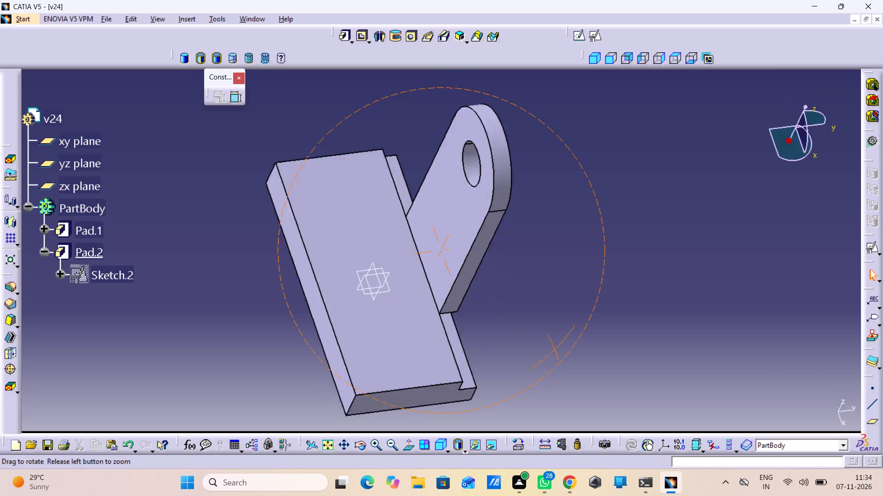
right_drag(648, 392, 646, 320)
middle_drag(648, 392, 646, 320)
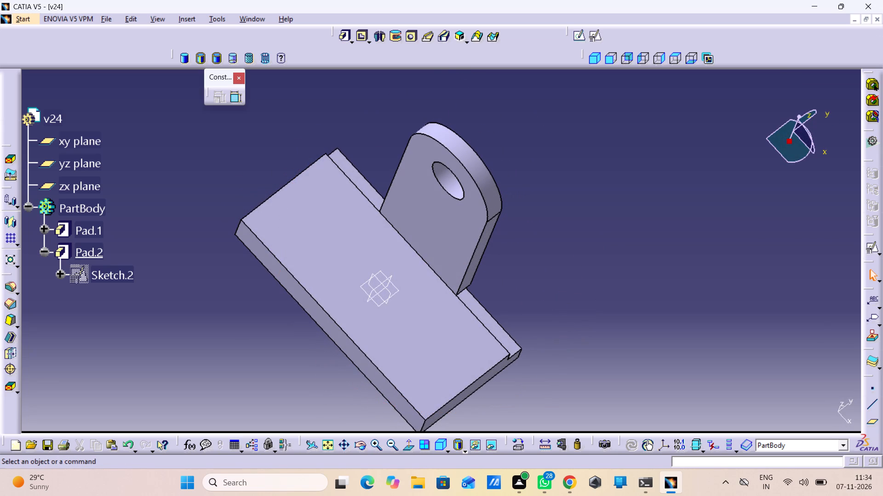
middle_drag(599, 303, 545, 159)
right_drag(599, 303, 545, 159)
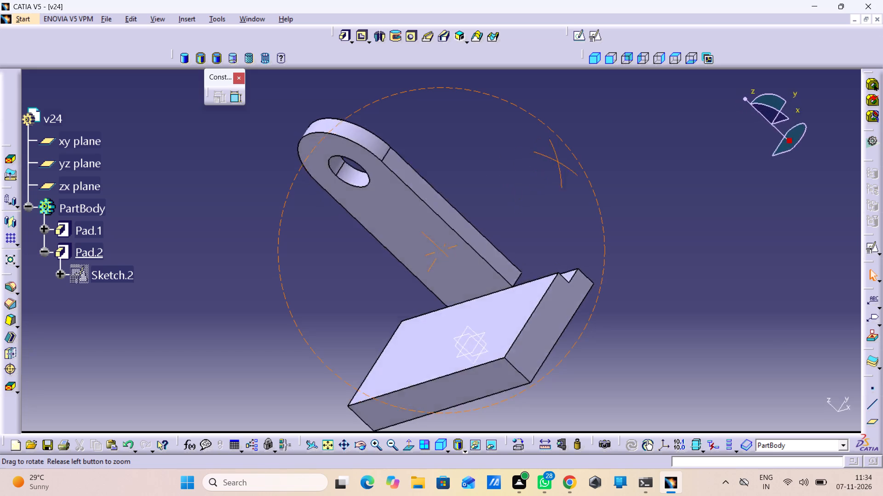
middle_drag(545, 159, 542, 271)
right_drag(545, 159, 542, 271)
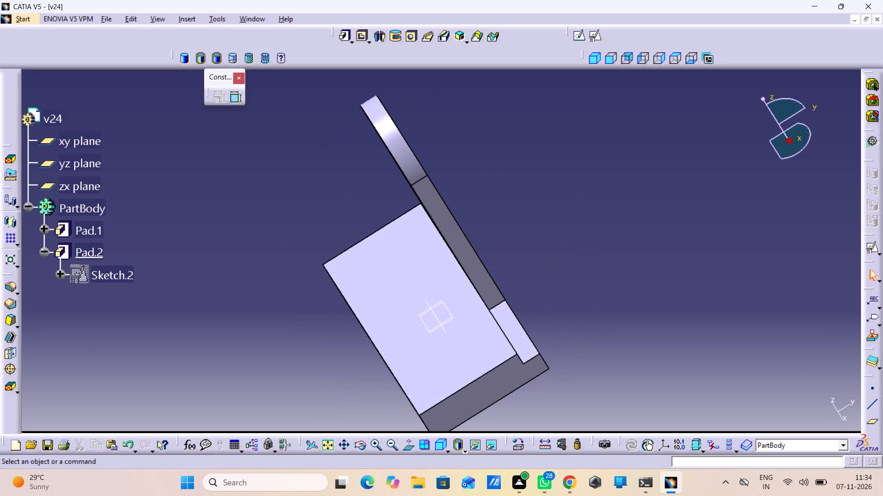
middle_drag(488, 230, 494, 225)
right_drag(488, 229, 494, 225)
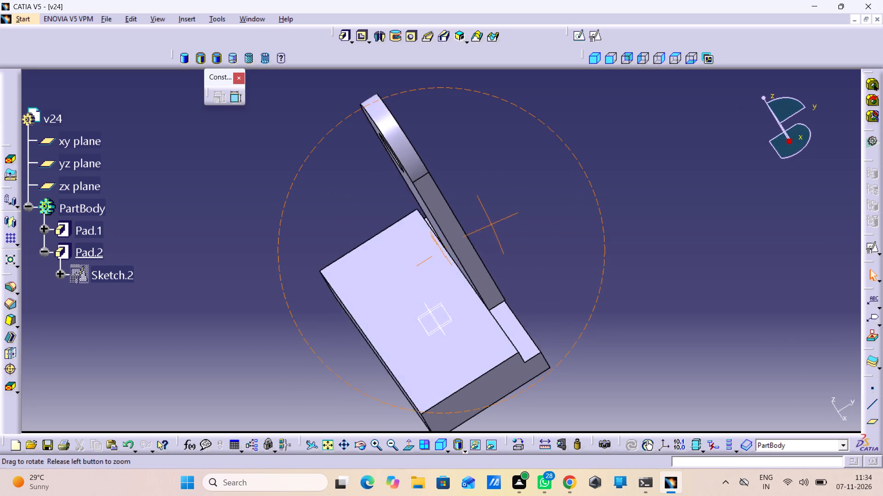
right_drag(494, 225, 556, 219)
middle_drag(494, 225, 556, 219)
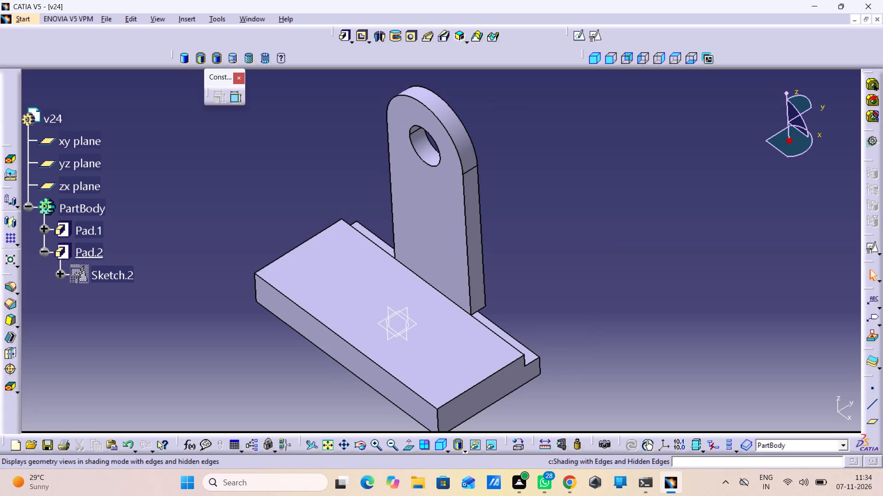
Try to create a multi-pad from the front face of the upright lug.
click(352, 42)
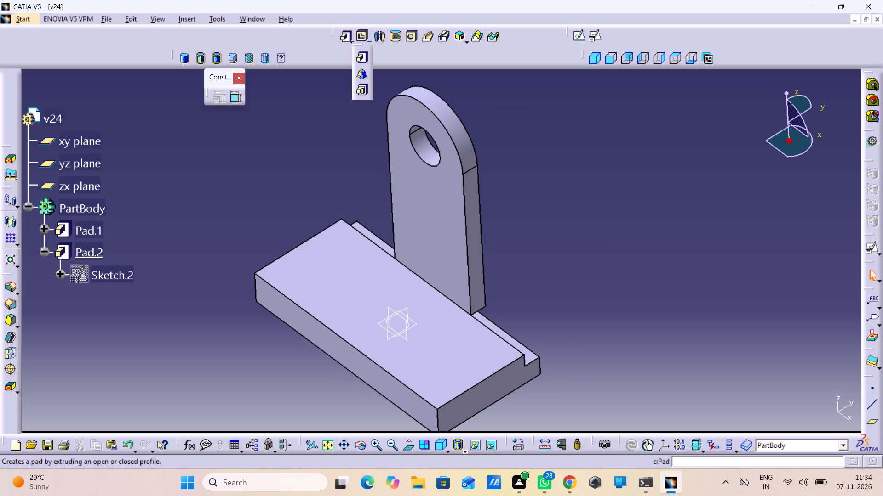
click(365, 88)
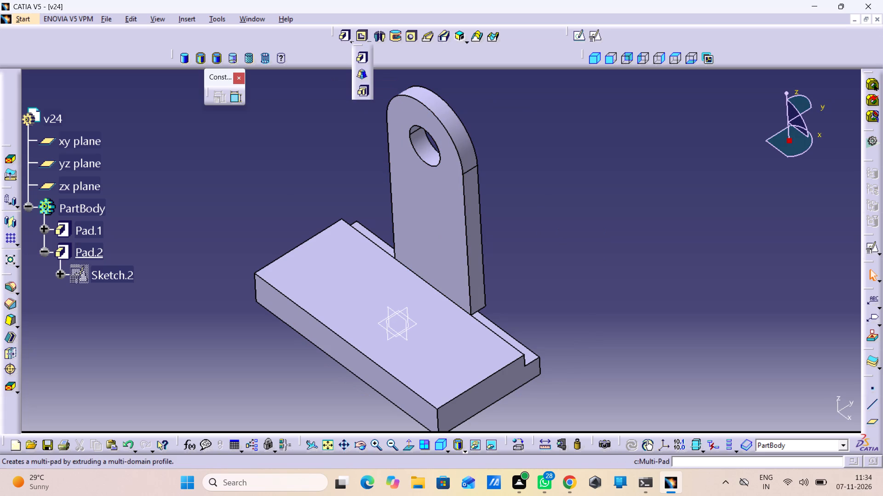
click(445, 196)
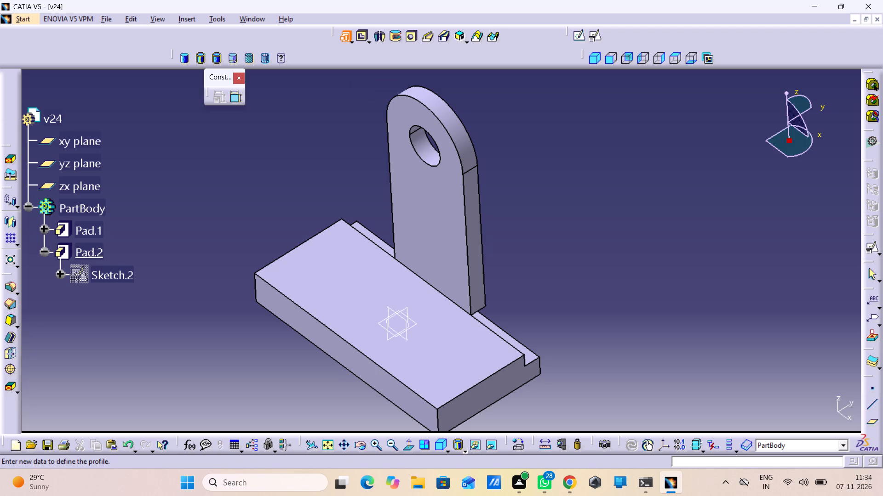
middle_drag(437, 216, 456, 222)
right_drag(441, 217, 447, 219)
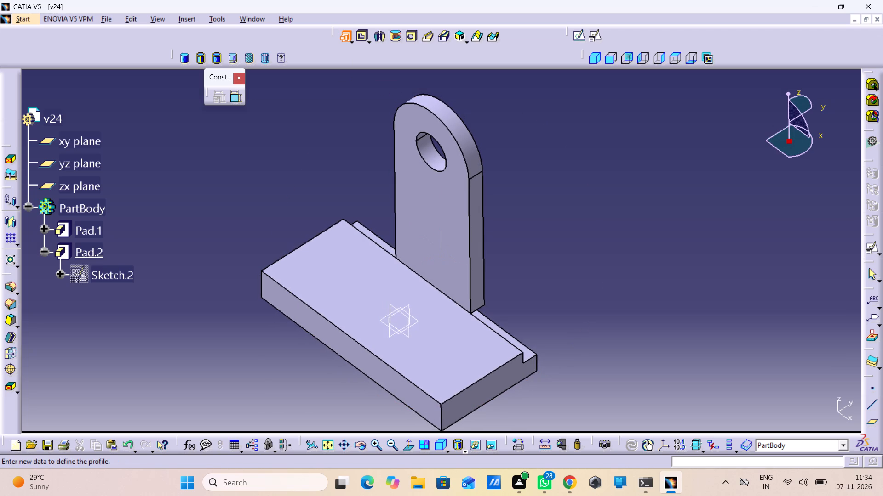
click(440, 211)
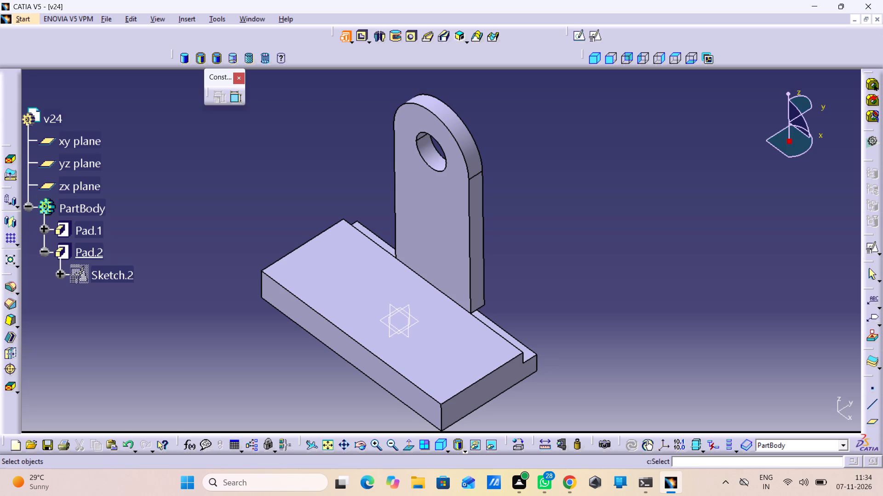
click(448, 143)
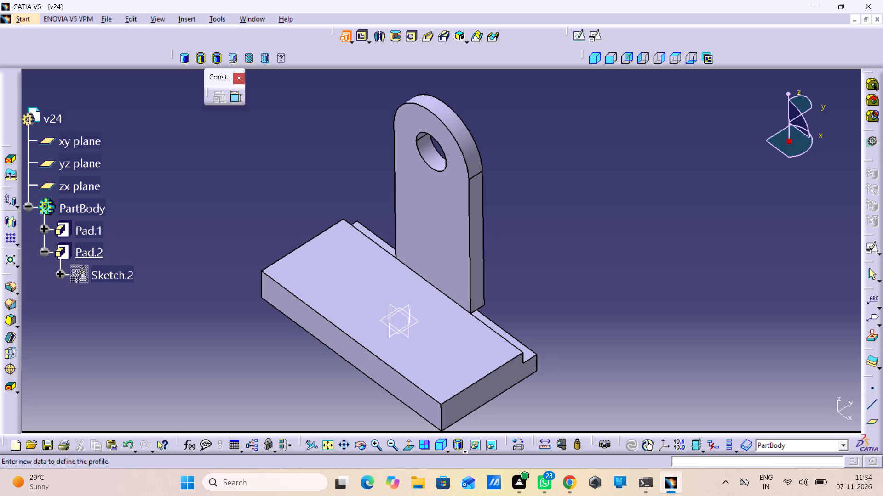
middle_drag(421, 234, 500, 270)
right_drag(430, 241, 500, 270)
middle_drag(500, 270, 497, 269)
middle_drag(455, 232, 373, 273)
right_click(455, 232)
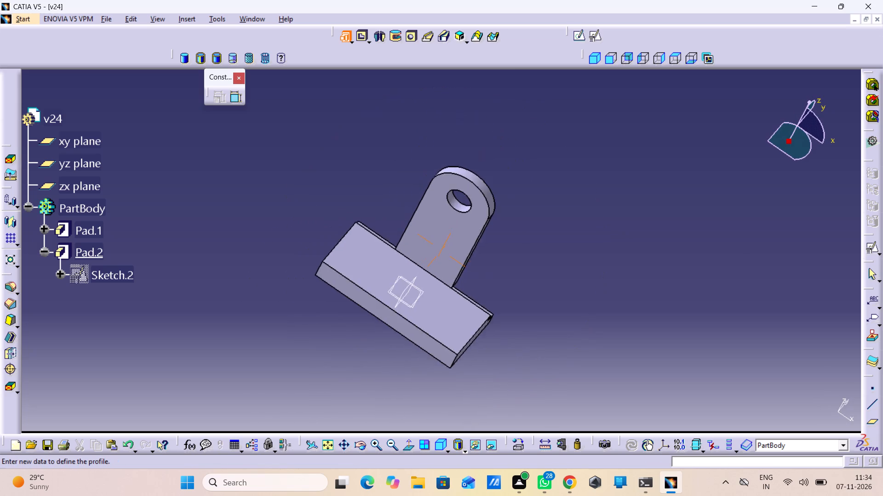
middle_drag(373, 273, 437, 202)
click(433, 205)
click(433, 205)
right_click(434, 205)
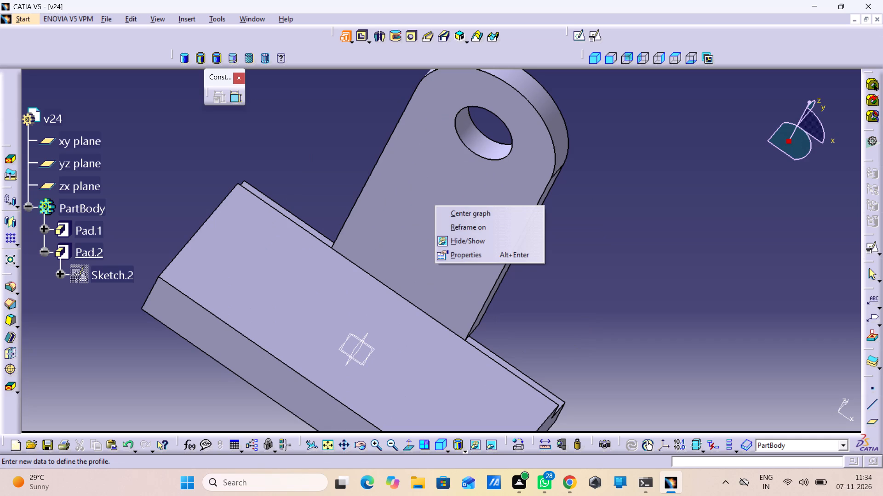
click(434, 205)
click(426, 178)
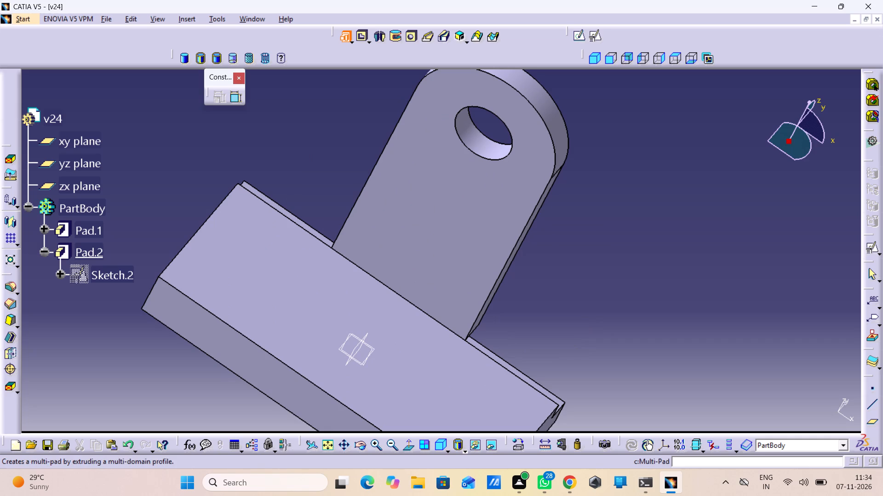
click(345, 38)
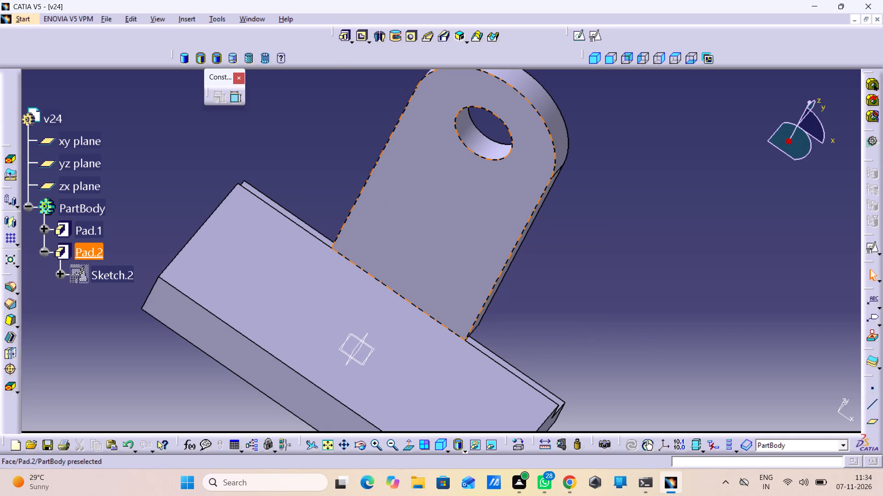
Undo the 5 mm pad of the lug profile.
key(ctrl+z)
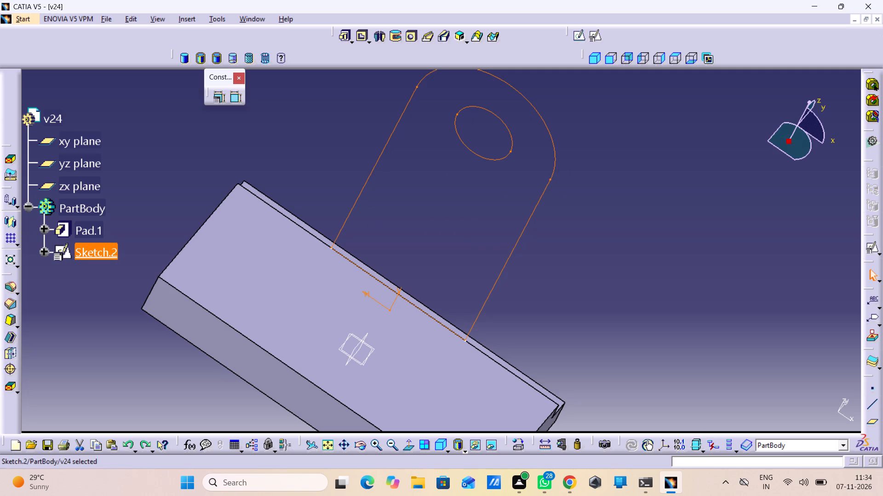
Examine the lug profile sketch against the base's step, open it to check its geometry and dimensions, and exit it.
middle_drag(648, 237, 453, 185)
right_drag(648, 237, 453, 185)
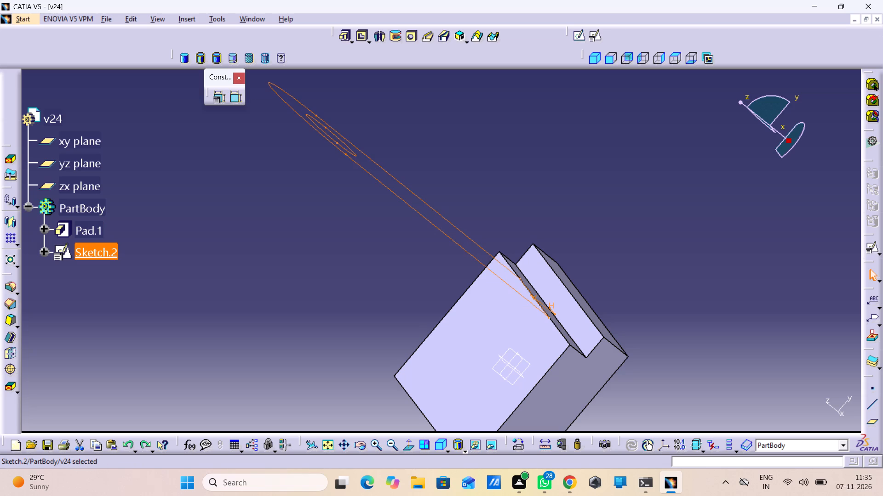
middle_drag(728, 276, 557, 378)
right_drag(728, 276, 557, 378)
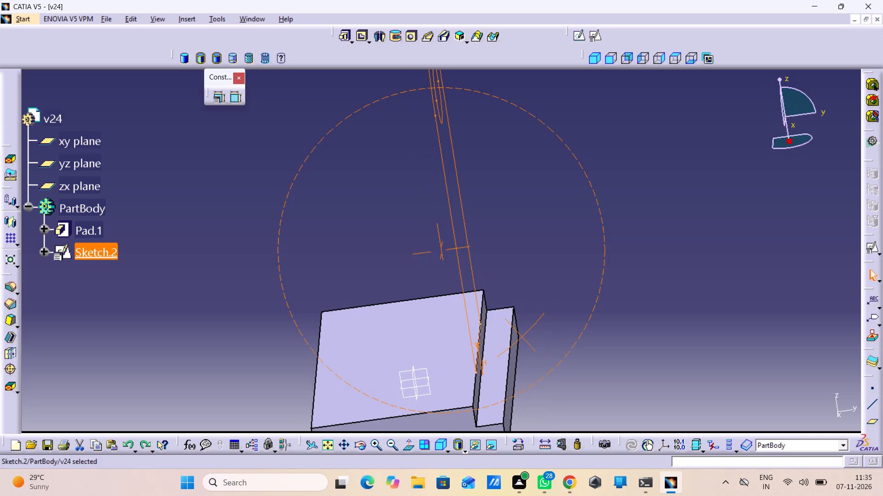
right_drag(557, 378, 555, 379)
middle_drag(557, 378, 555, 379)
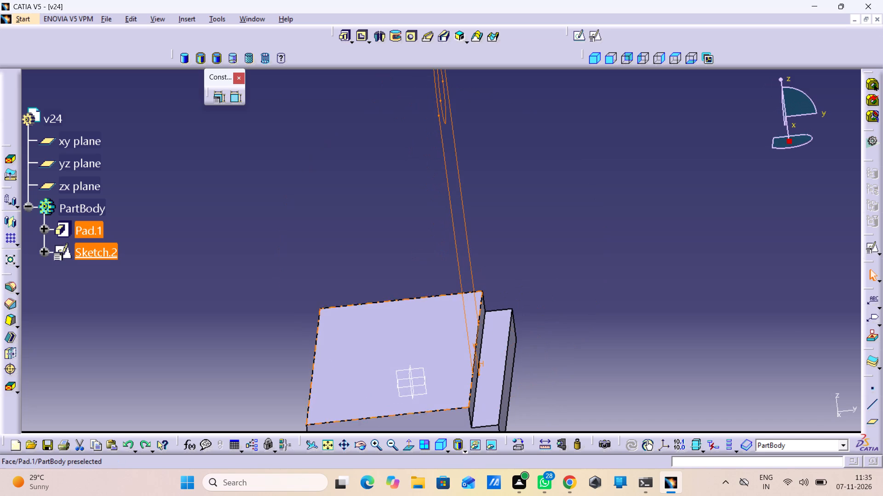
double_click(59, 246)
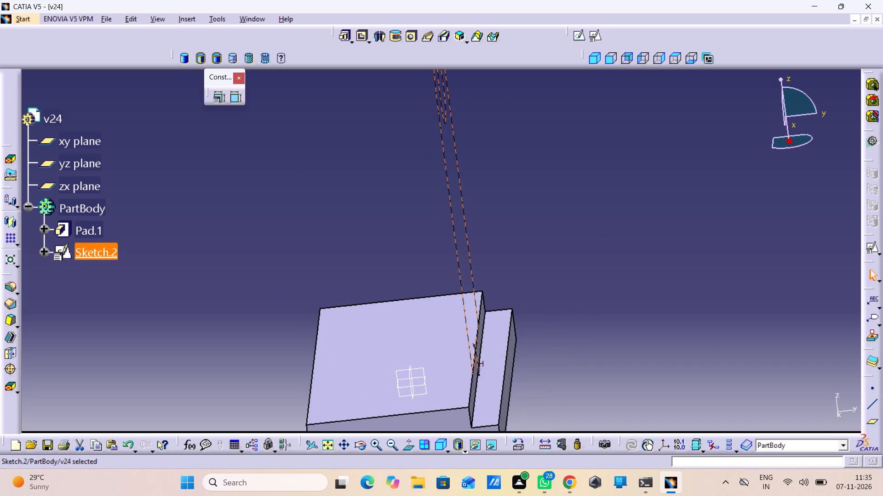
middle_drag(421, 169, 438, 200)
right_click(421, 169)
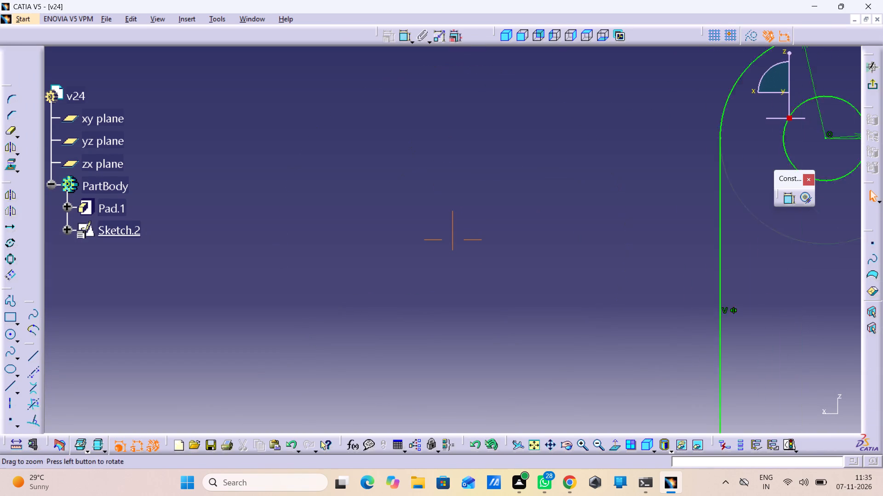
middle_drag(438, 200, 445, 261)
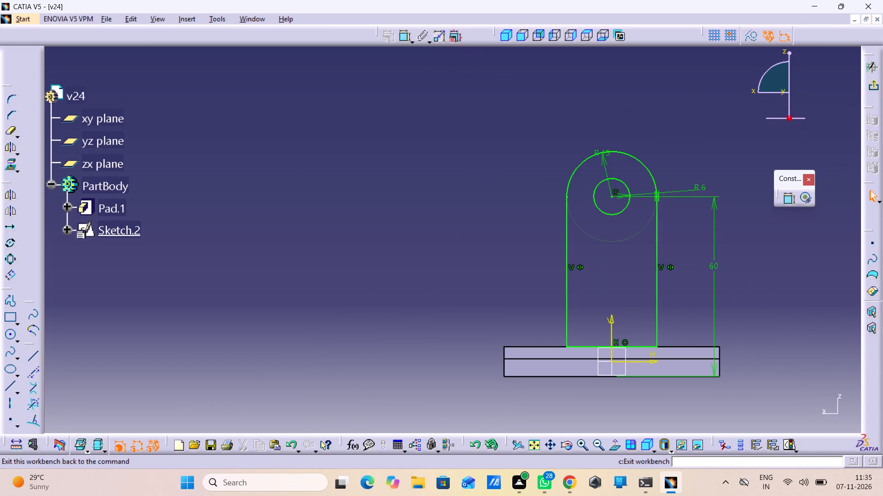
click(875, 89)
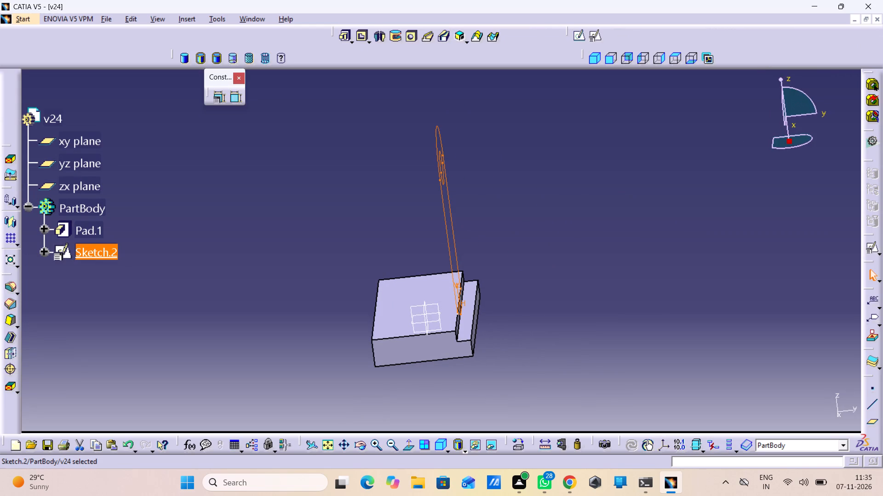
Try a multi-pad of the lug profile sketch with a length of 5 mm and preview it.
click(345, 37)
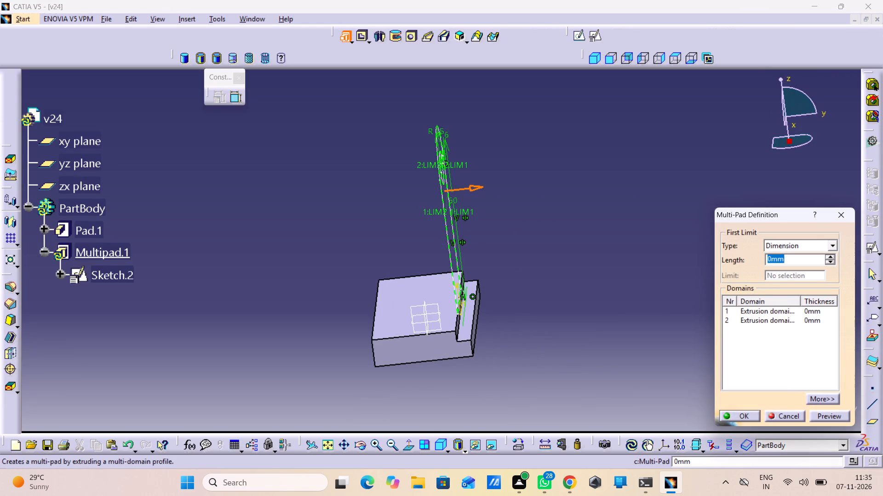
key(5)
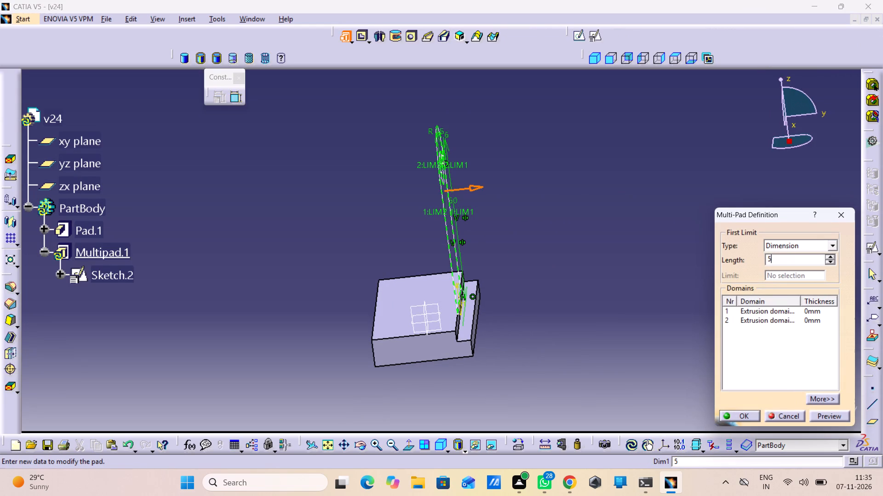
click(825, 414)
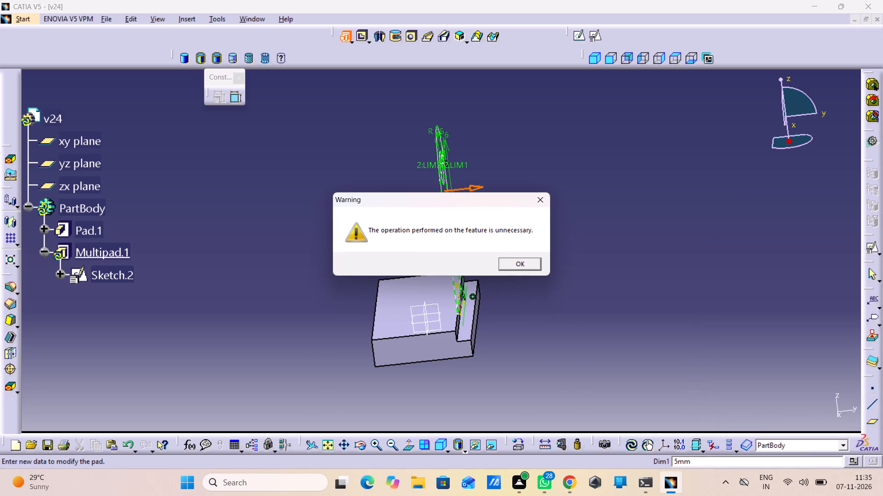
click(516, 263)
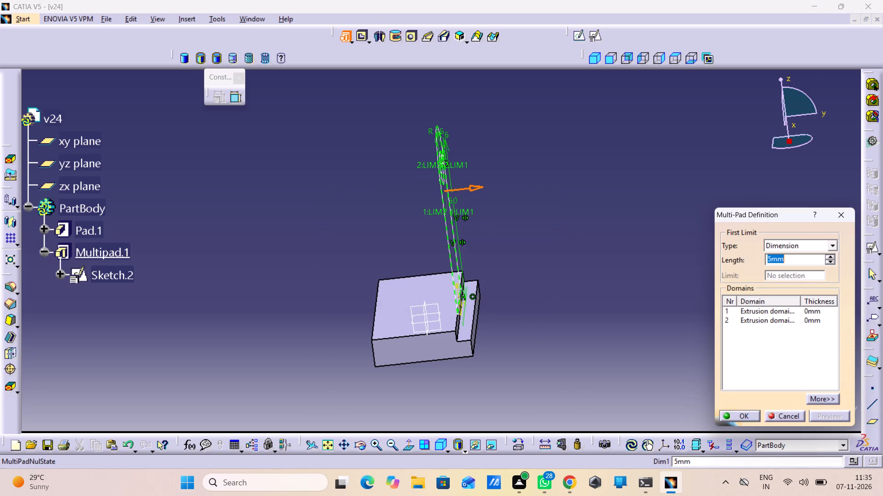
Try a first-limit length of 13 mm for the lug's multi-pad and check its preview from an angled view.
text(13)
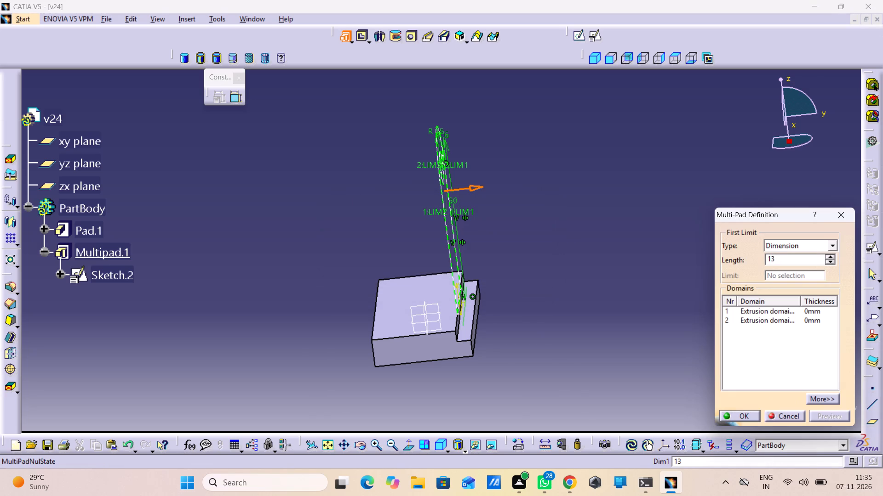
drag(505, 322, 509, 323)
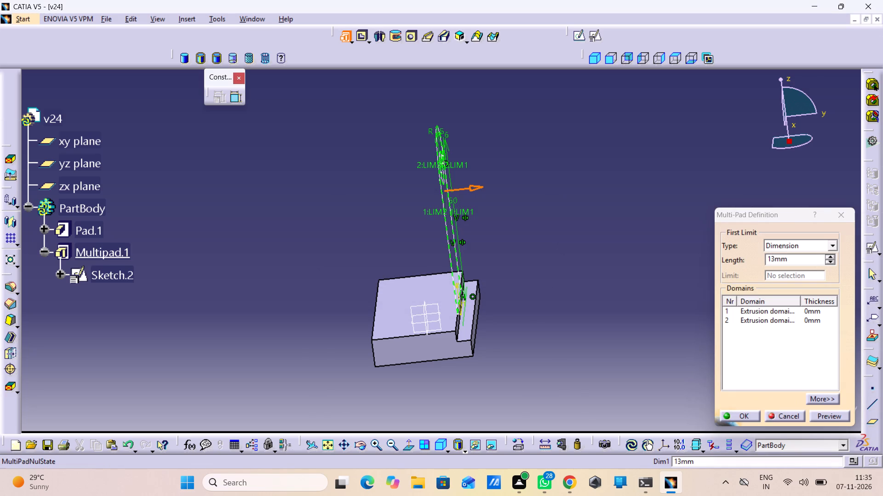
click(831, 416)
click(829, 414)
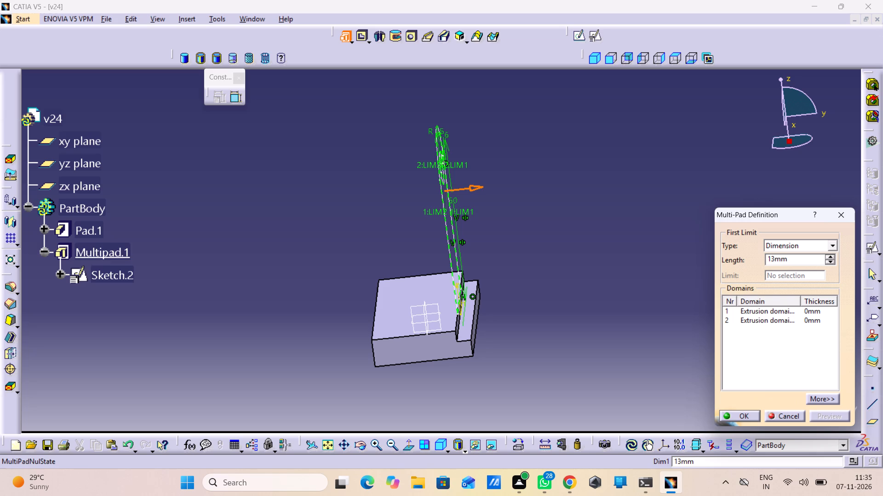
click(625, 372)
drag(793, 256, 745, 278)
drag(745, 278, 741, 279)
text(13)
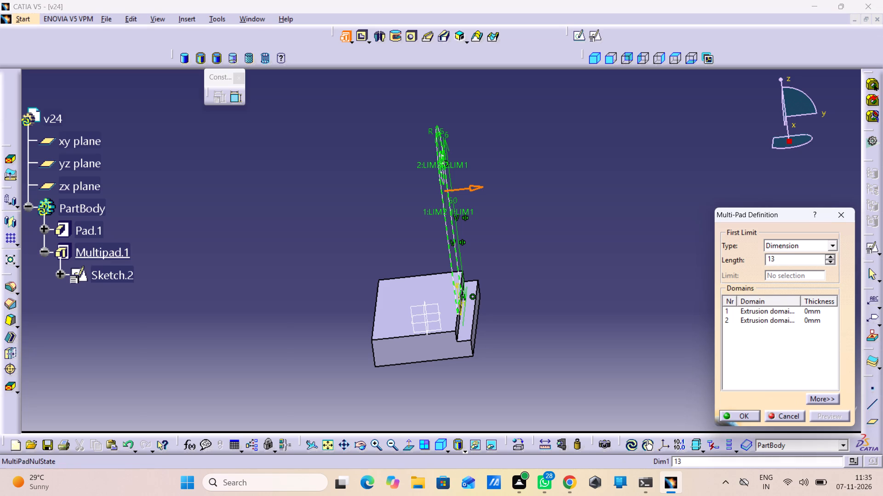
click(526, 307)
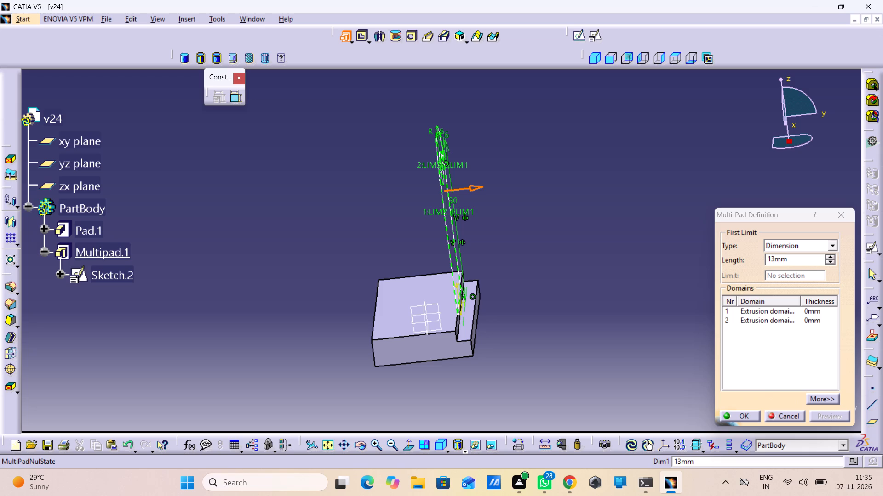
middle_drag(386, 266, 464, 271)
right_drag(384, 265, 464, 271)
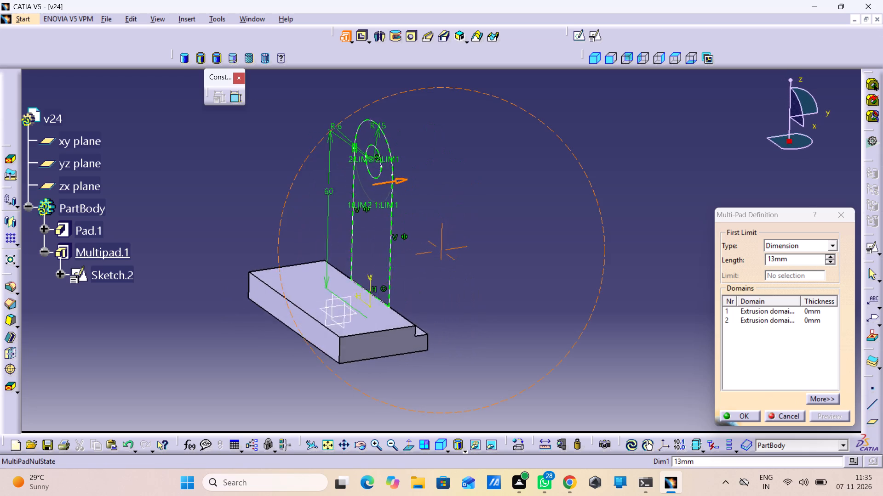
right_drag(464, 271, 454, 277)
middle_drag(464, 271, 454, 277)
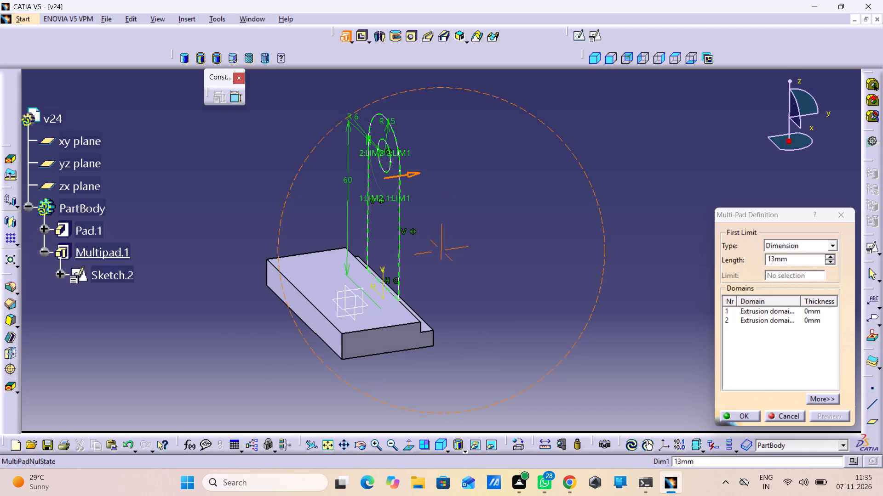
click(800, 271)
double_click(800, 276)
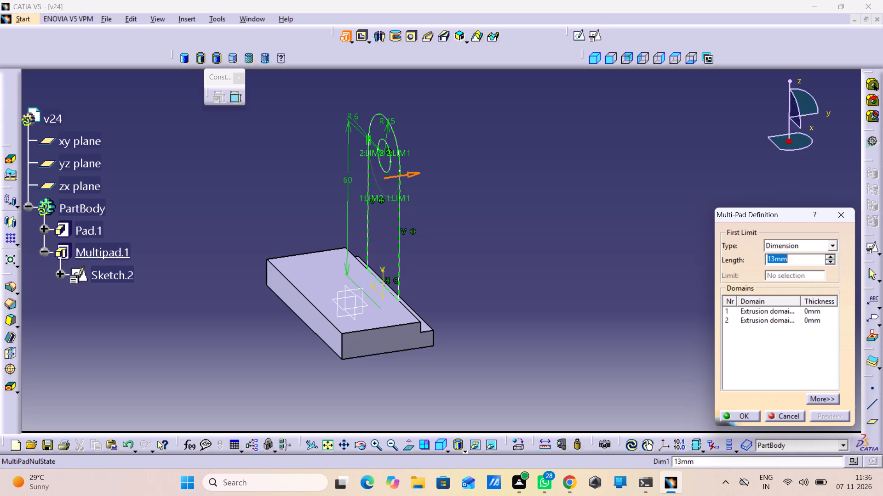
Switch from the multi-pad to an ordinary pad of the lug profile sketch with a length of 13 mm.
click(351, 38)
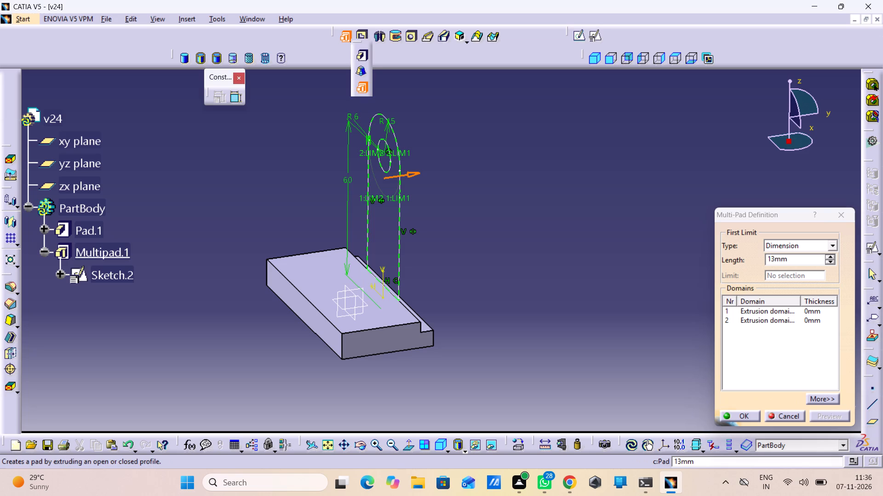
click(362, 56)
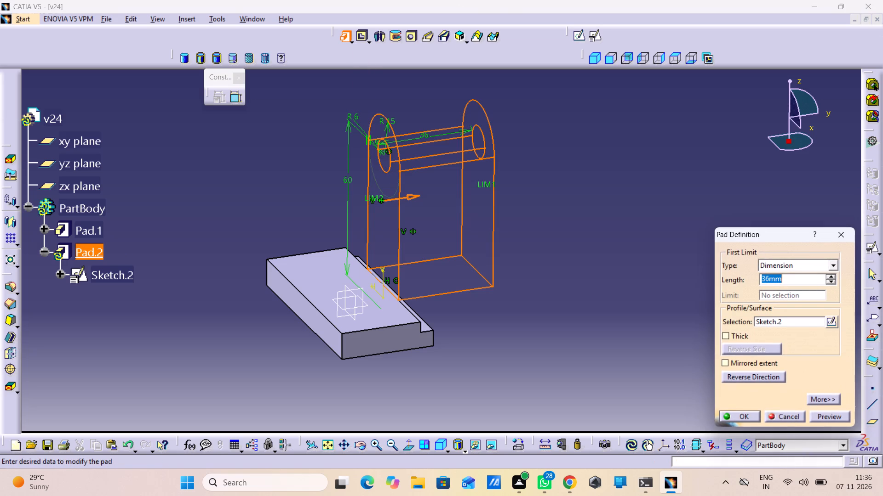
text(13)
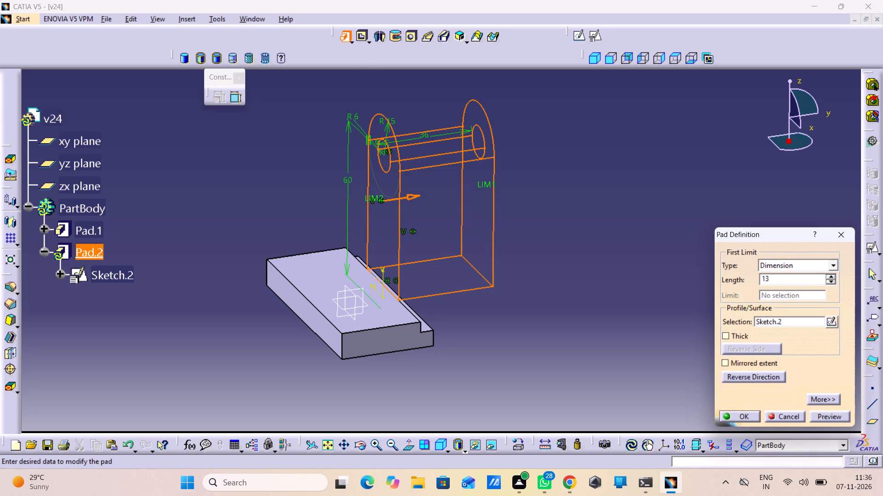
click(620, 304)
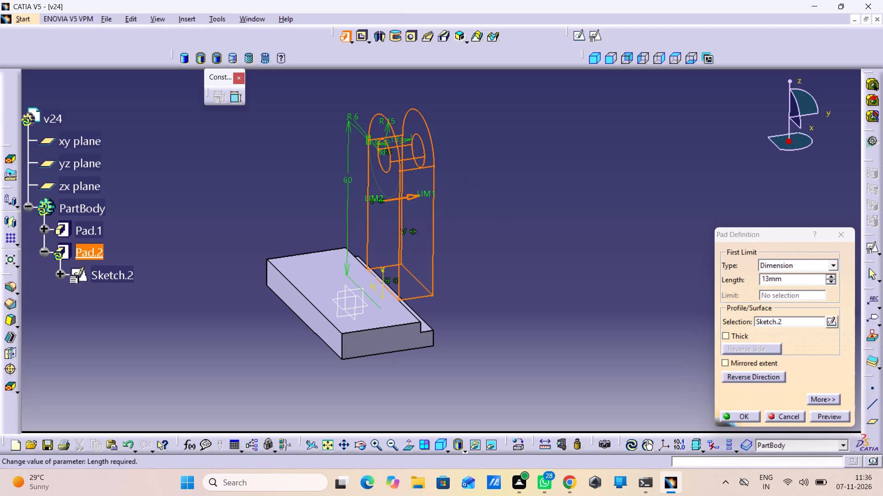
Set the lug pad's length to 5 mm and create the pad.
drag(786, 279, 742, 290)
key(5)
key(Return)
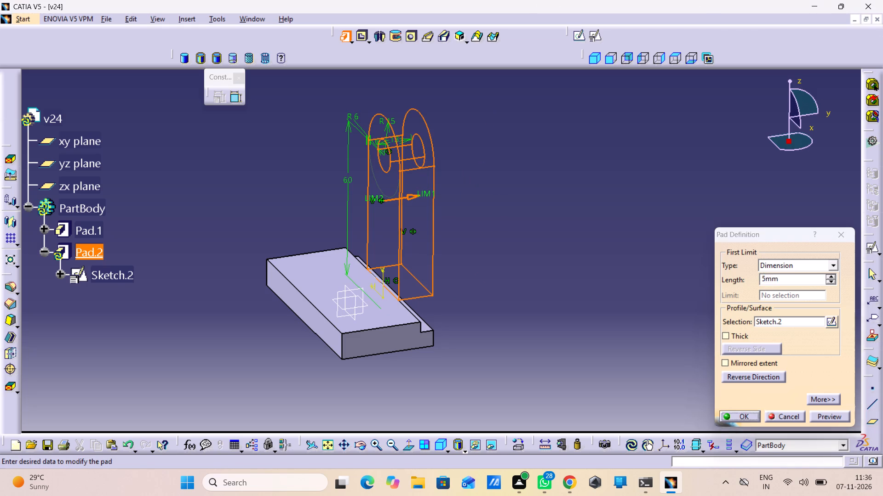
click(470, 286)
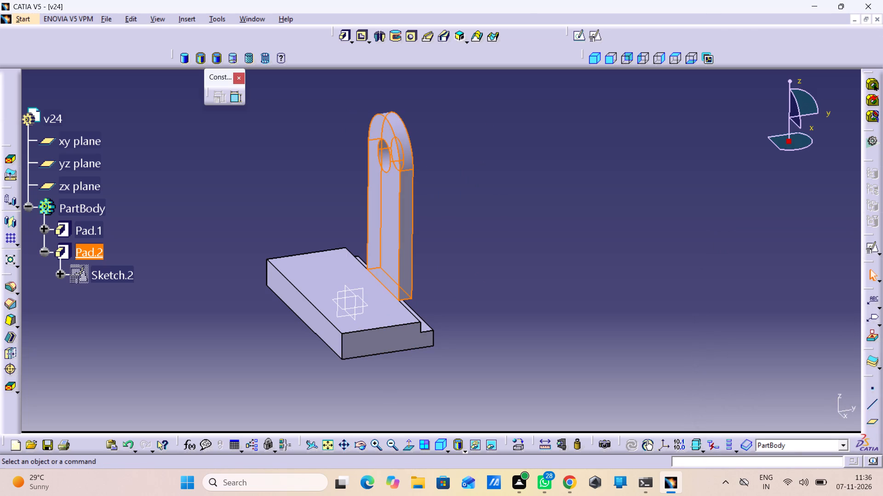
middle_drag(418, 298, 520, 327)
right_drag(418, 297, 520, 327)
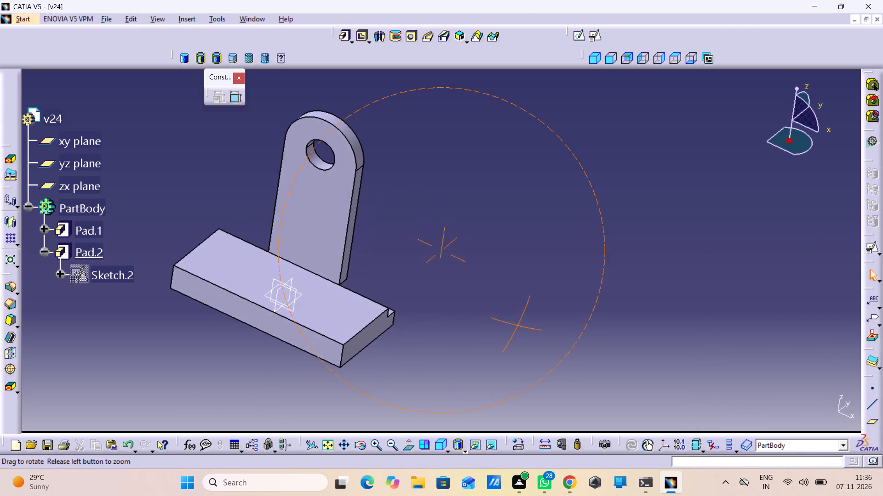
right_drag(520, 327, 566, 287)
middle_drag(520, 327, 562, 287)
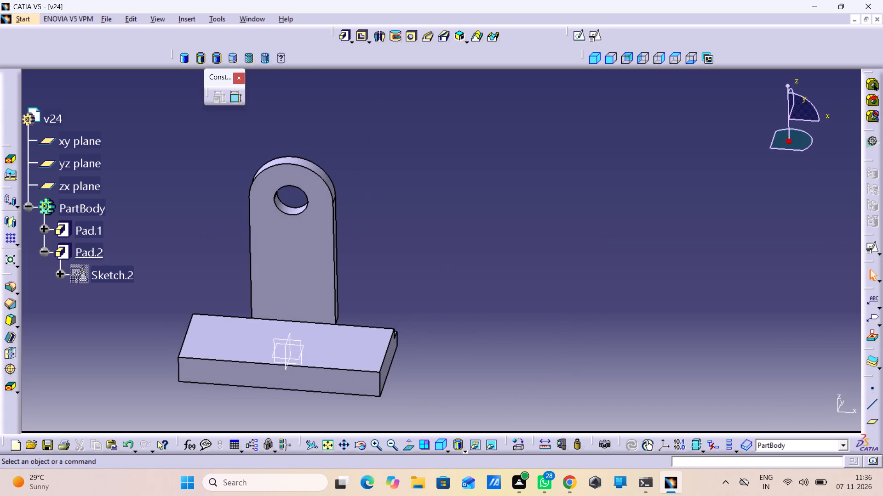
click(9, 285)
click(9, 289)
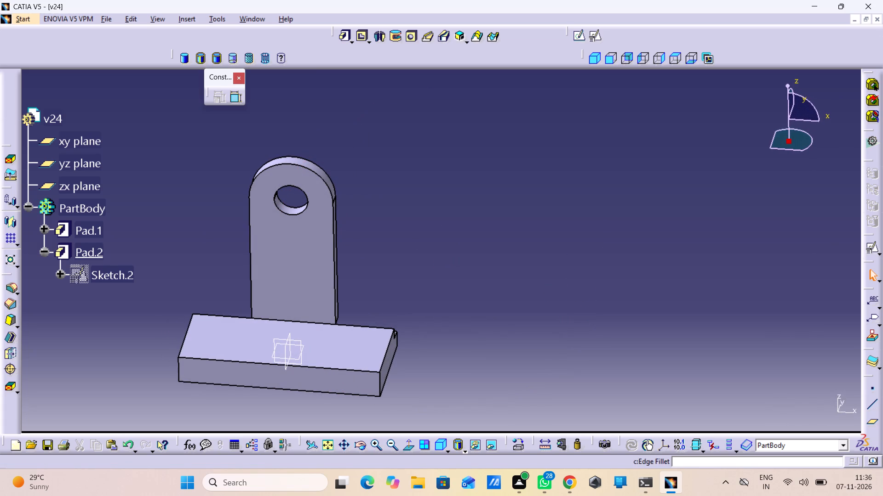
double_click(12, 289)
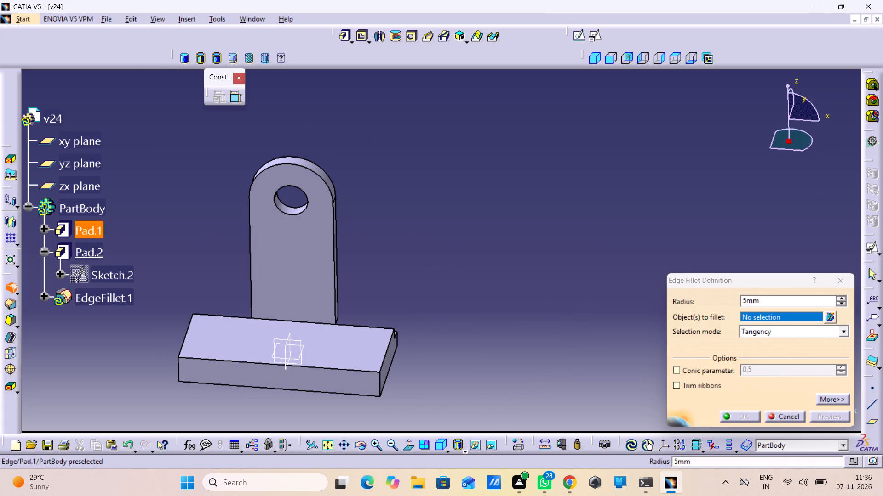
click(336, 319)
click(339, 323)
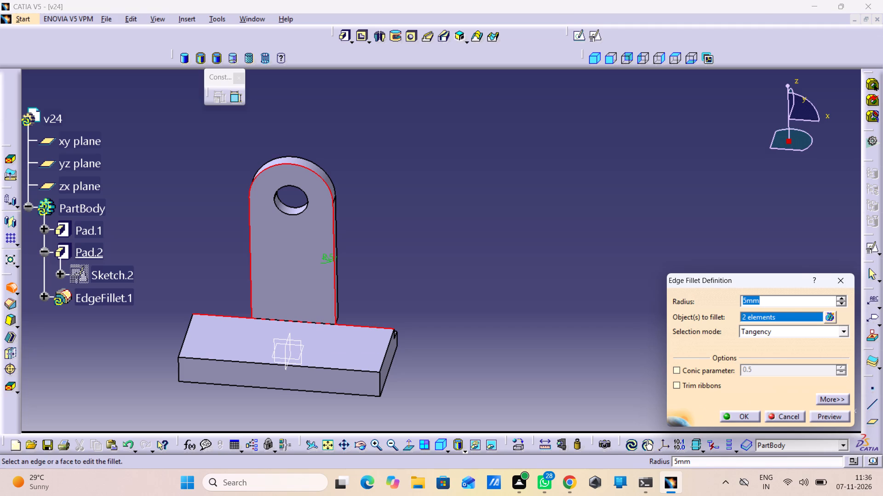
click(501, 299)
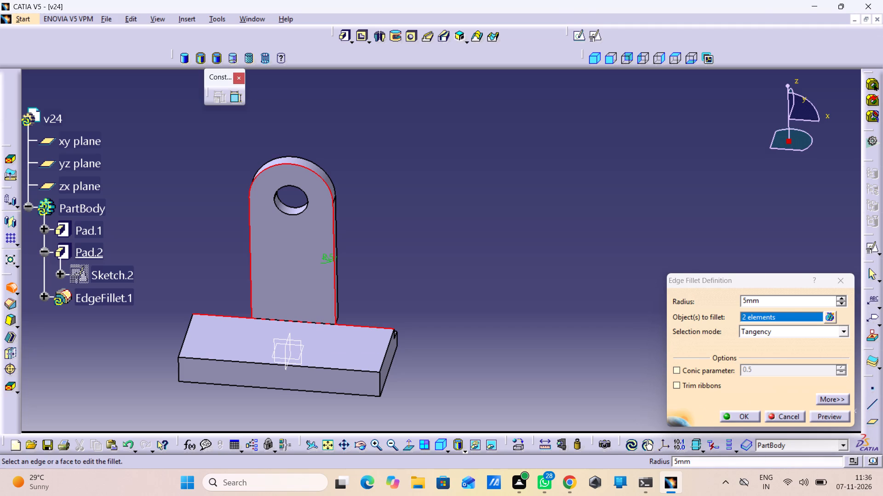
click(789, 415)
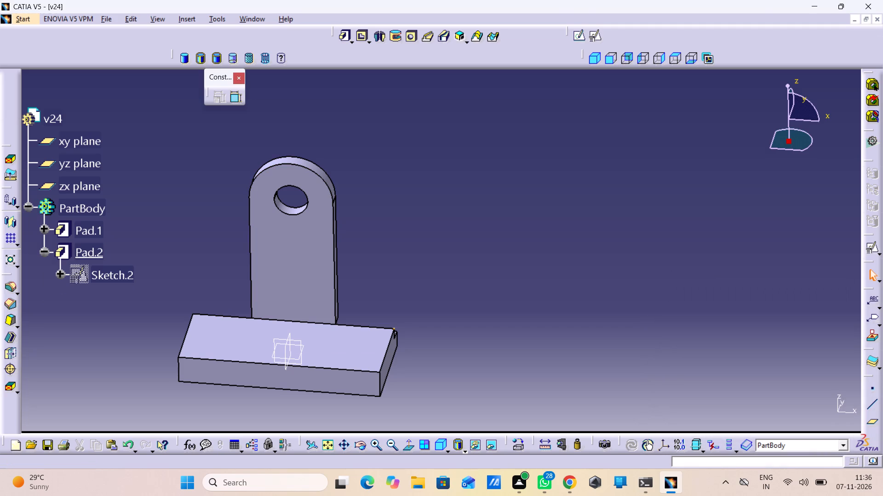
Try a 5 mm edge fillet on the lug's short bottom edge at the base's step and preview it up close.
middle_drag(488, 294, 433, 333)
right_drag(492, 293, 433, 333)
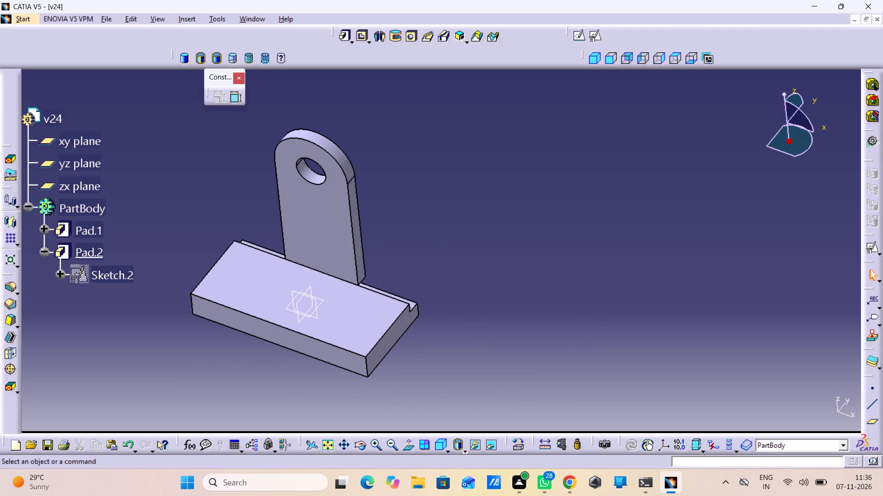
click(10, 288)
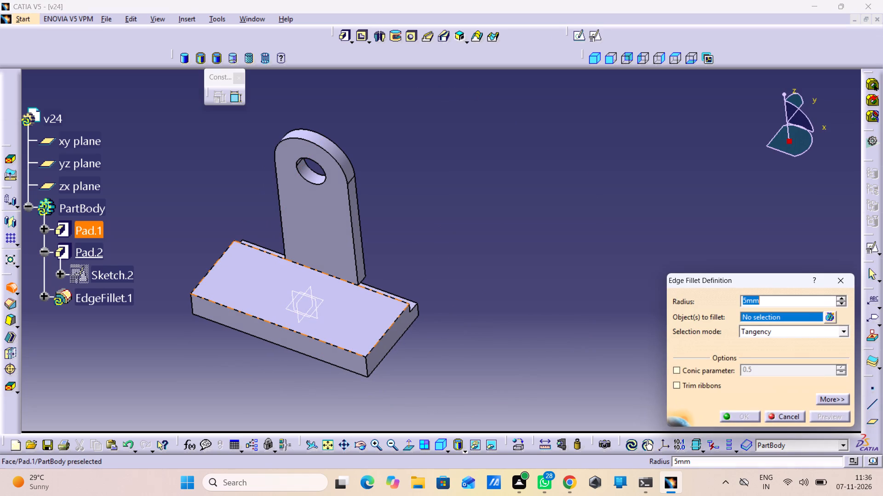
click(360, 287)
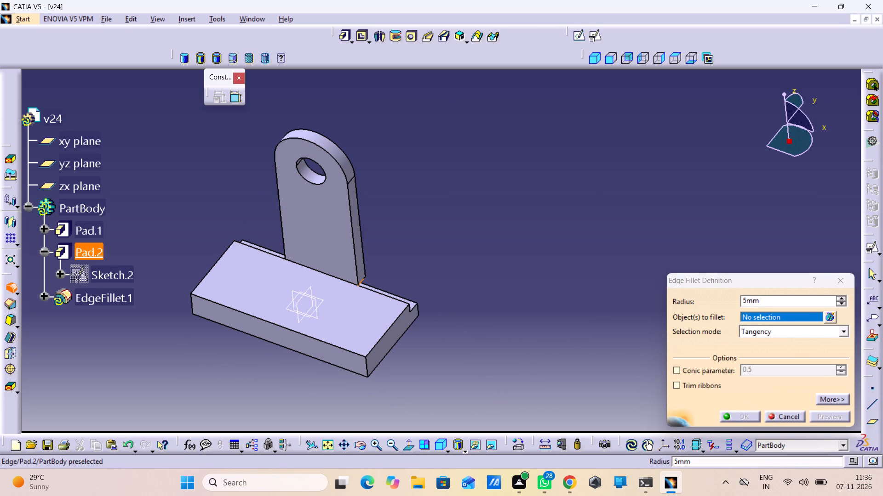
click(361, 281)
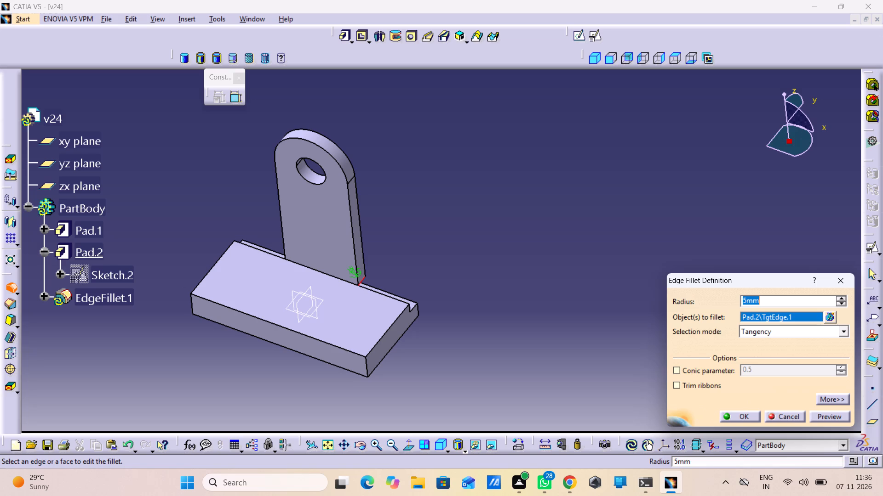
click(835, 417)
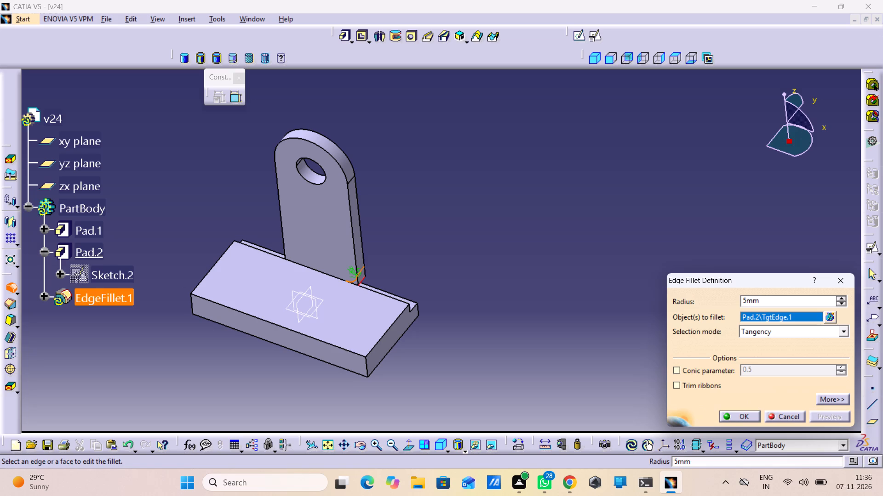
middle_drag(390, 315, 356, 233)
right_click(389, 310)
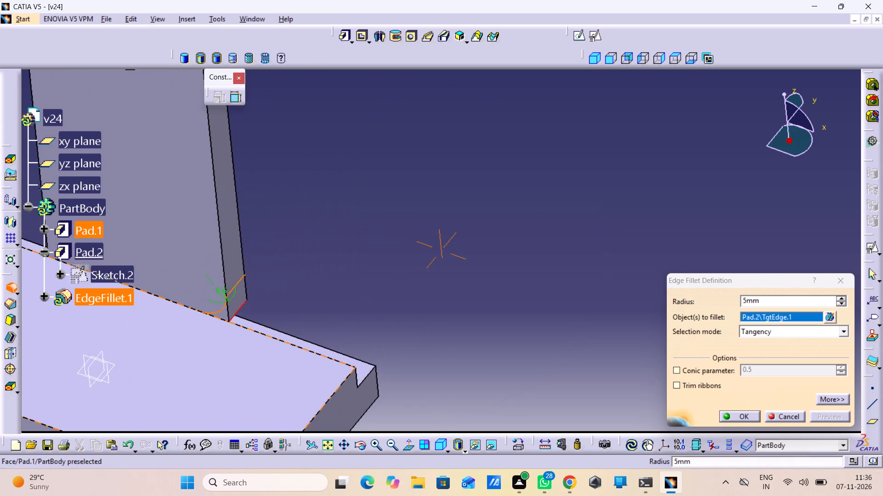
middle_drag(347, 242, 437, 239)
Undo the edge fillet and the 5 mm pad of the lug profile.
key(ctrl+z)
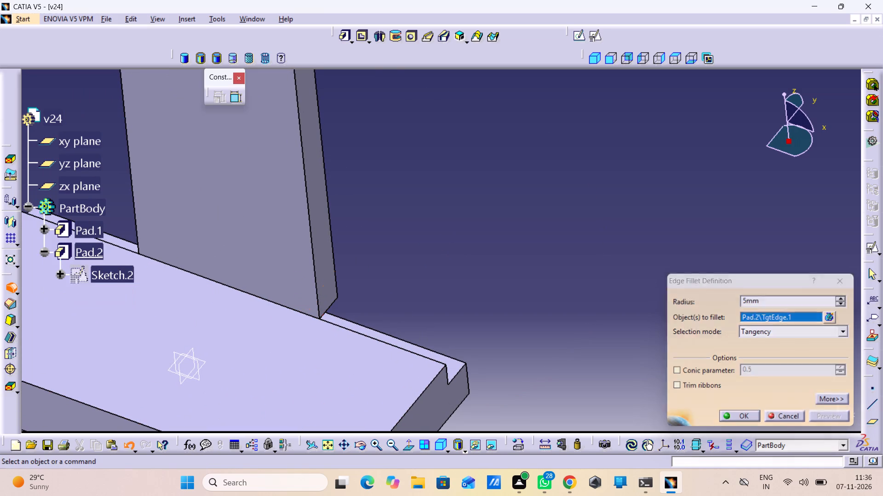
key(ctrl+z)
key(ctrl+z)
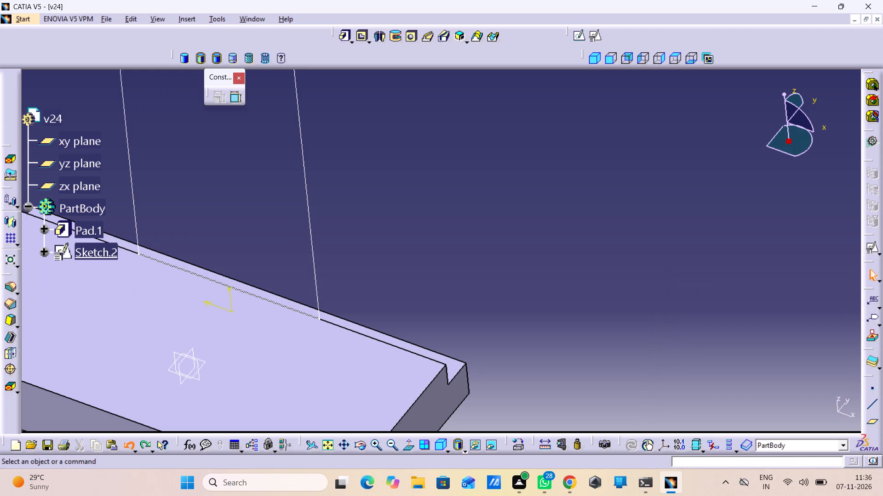
Undo the lug profile sketch and the last change to the base pad.
ctrl+middle_drag(496, 297, 505, 360)
right_click(496, 298)
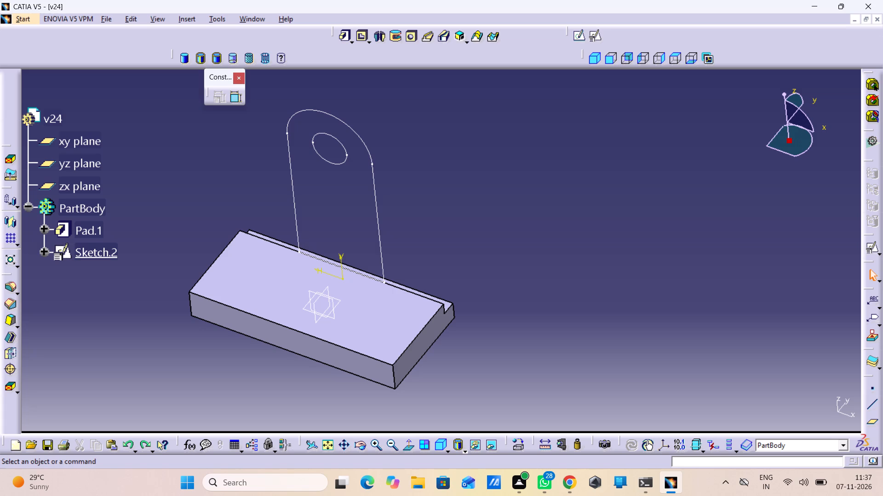
middle_drag(631, 354, 596, 373)
right_drag(631, 354, 596, 373)
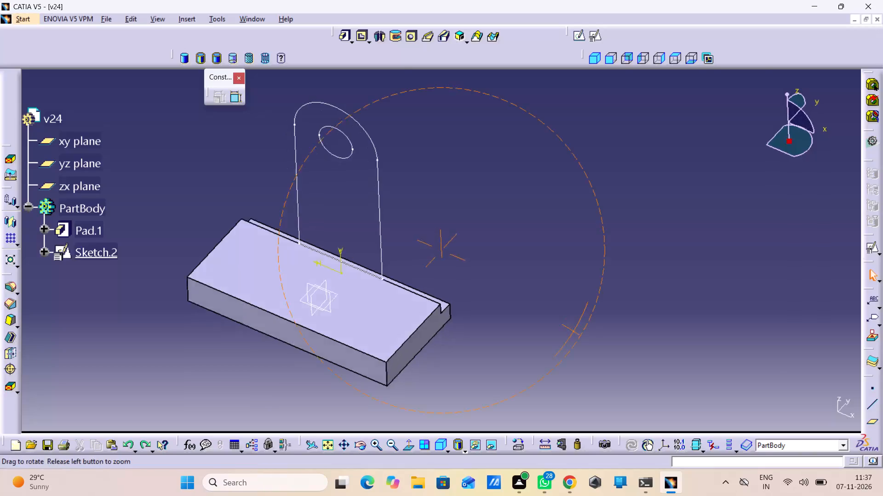
middle_drag(596, 373, 403, 340)
right_drag(596, 373, 403, 340)
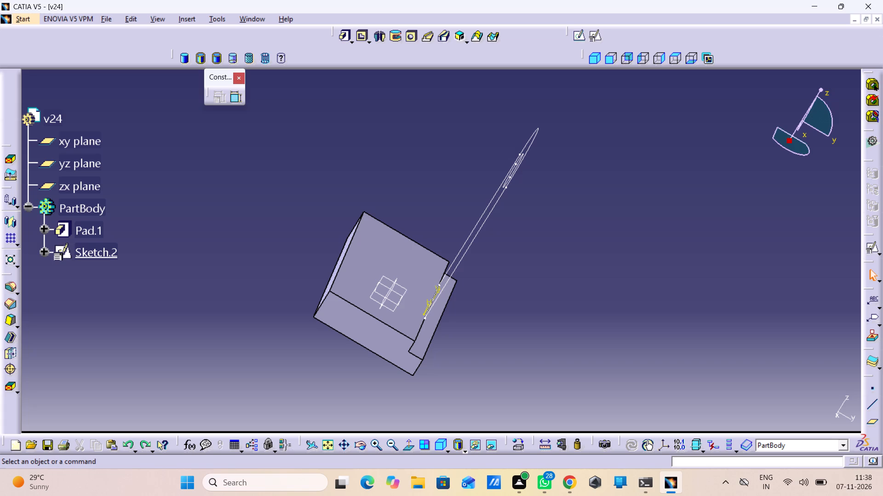
key(ctrl+z)
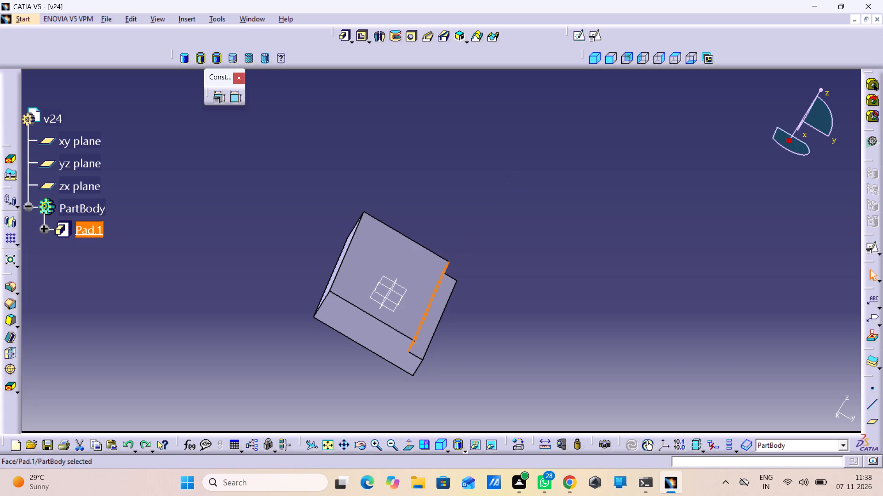
key(ctrl+z)
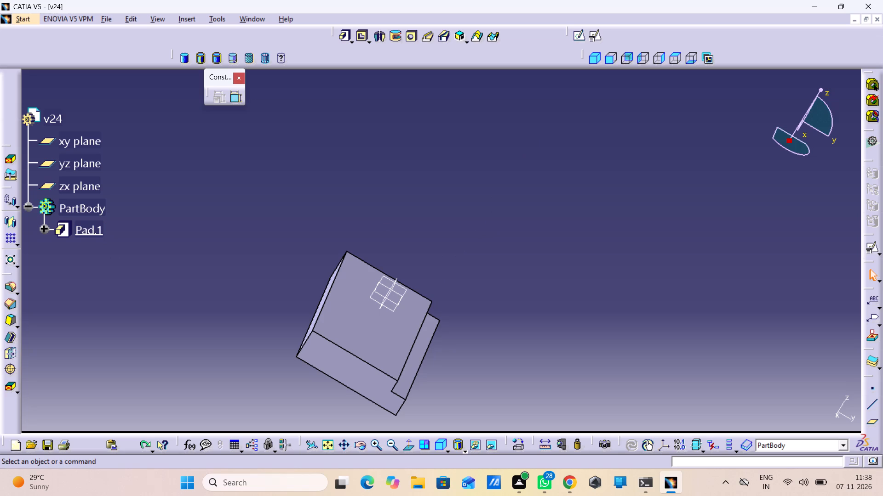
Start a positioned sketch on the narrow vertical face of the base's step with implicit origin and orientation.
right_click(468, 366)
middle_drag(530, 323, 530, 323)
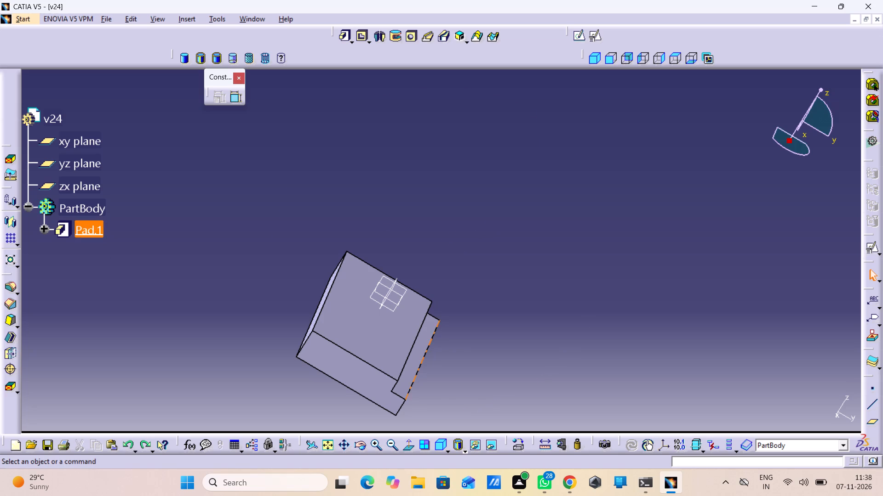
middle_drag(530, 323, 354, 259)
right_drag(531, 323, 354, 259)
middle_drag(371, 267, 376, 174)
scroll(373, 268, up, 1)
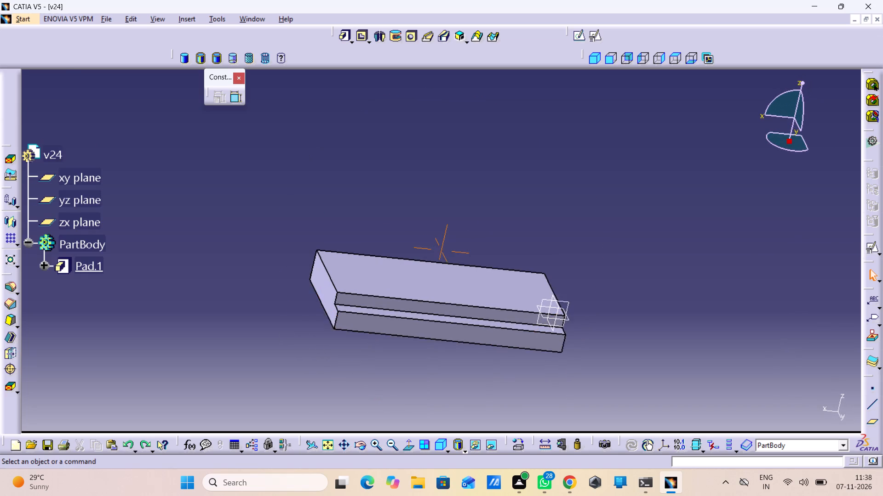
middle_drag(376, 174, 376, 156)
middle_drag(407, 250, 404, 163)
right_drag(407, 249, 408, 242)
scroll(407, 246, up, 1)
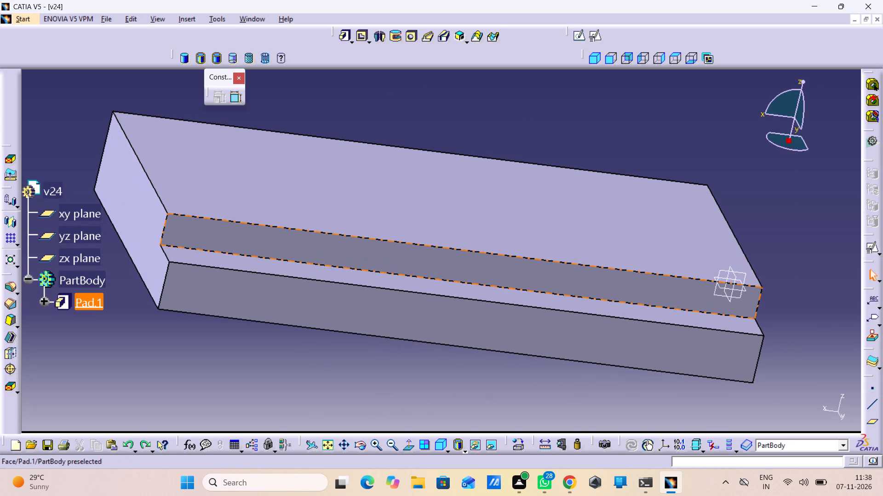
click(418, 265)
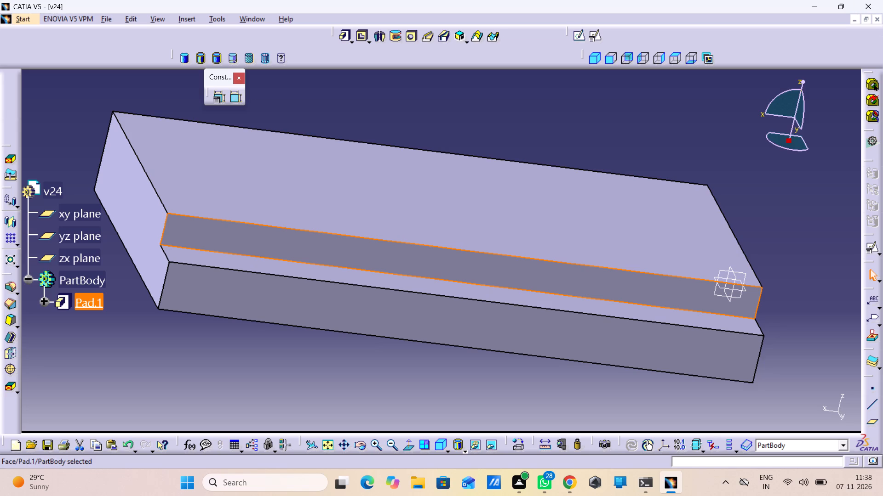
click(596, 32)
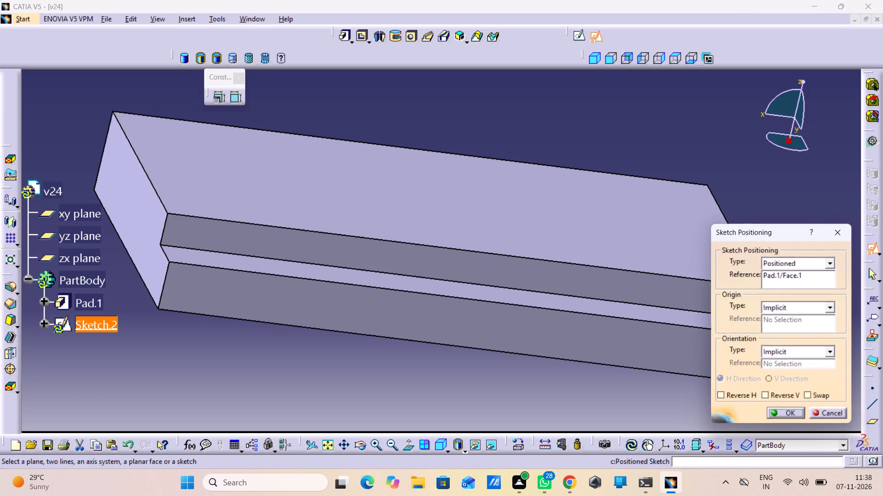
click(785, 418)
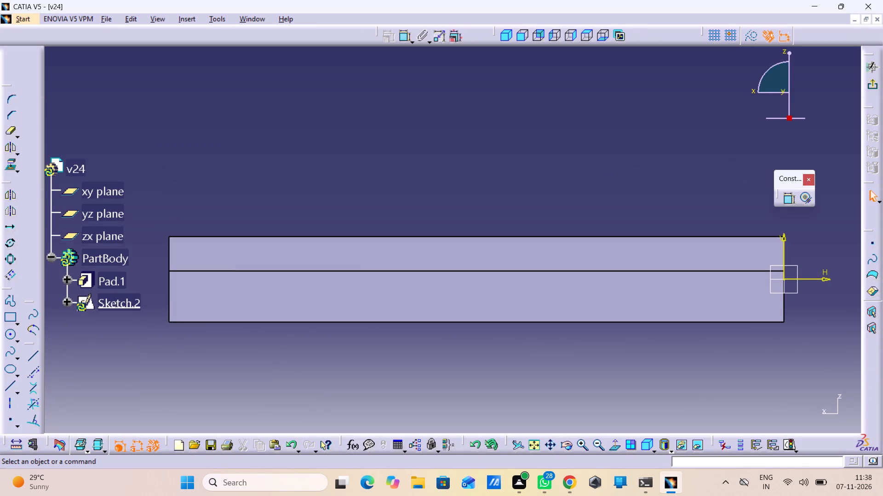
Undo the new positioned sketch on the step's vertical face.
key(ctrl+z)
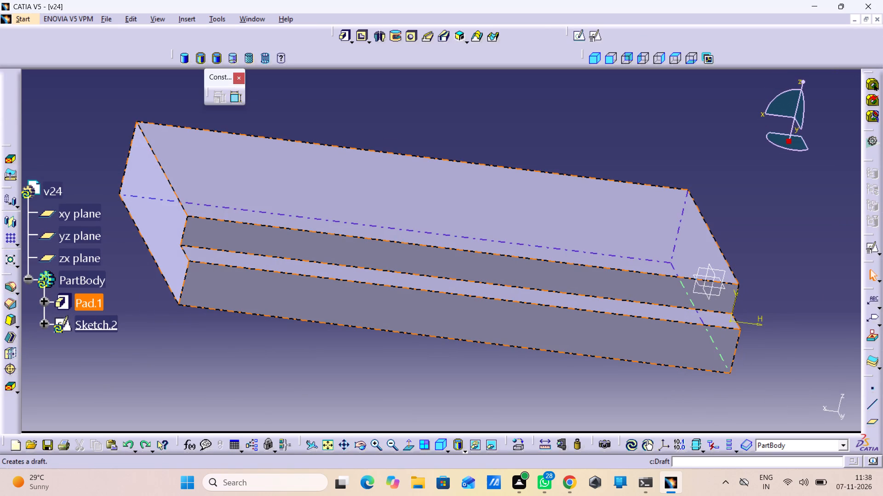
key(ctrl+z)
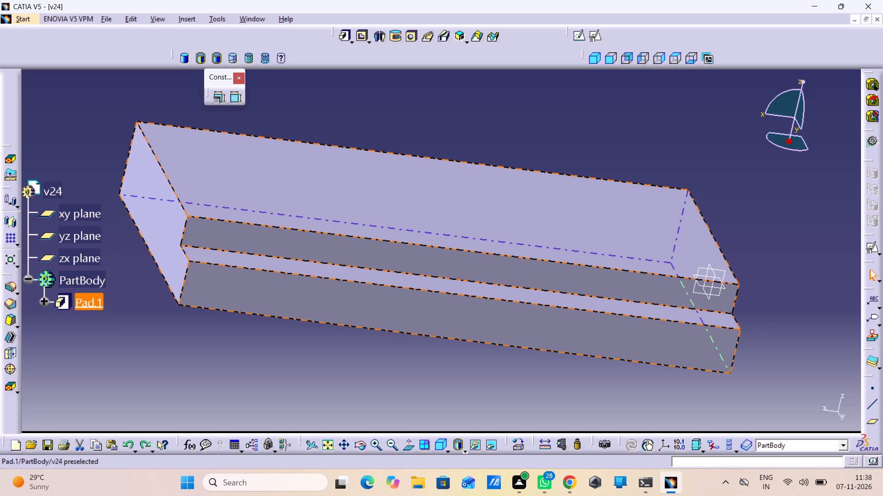
Edit the base pad to use a mirrored extent with its length set to 72/2 mm.
double_click(67, 300)
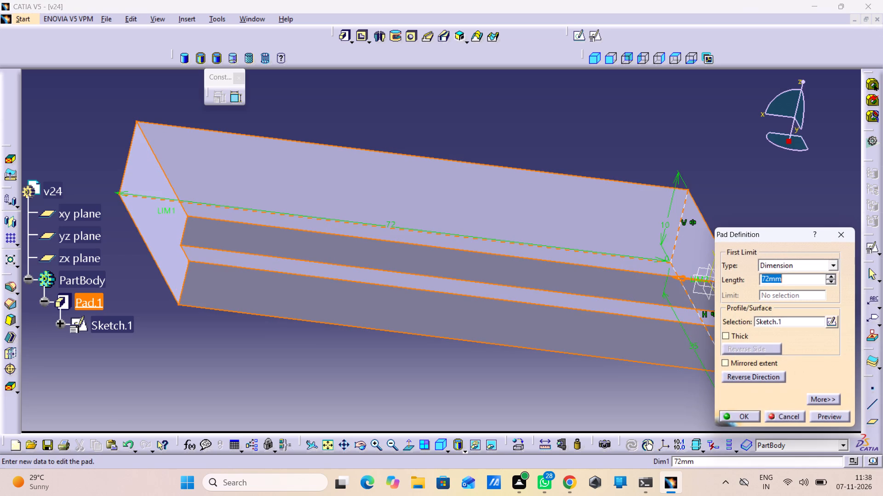
click(743, 365)
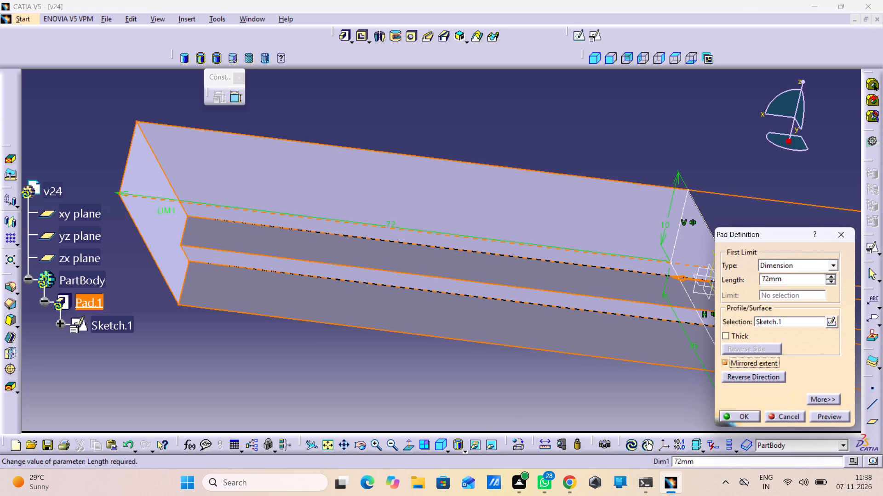
drag(791, 281, 700, 291)
text(72)
text(/2)
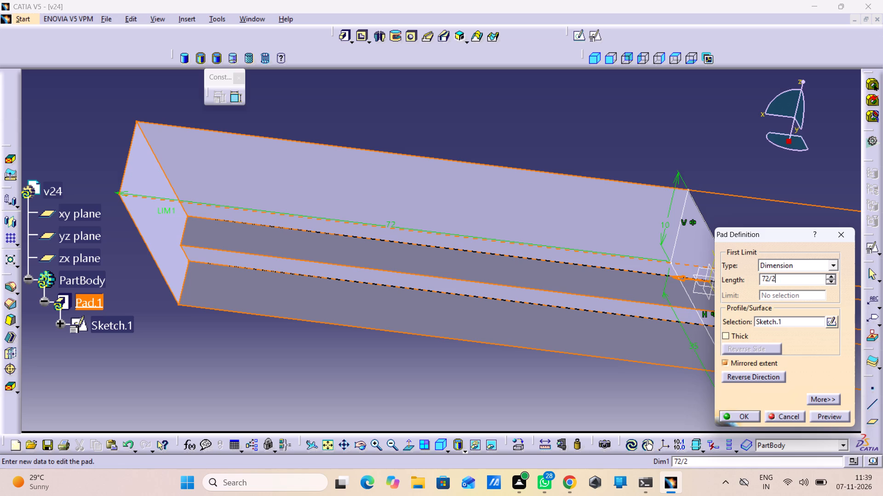
key(Return)
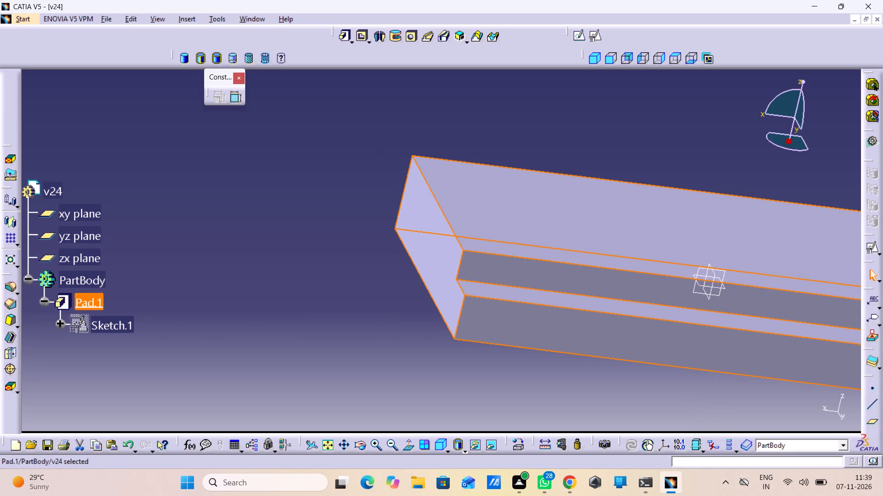
click(269, 348)
Start a positioned sketch on the narrow vertical face of the base's step with implicit origin and orientation.
middle_drag(381, 304, 117, 317)
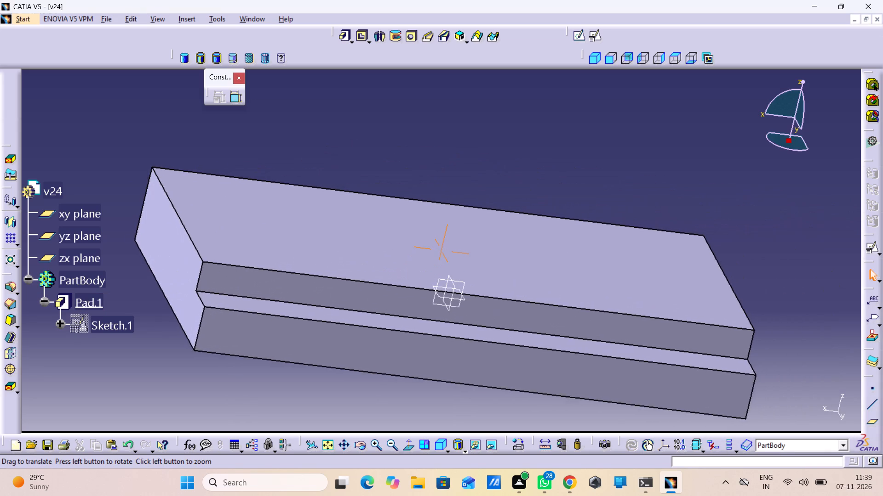
middle_drag(117, 317, 135, 316)
click(491, 301)
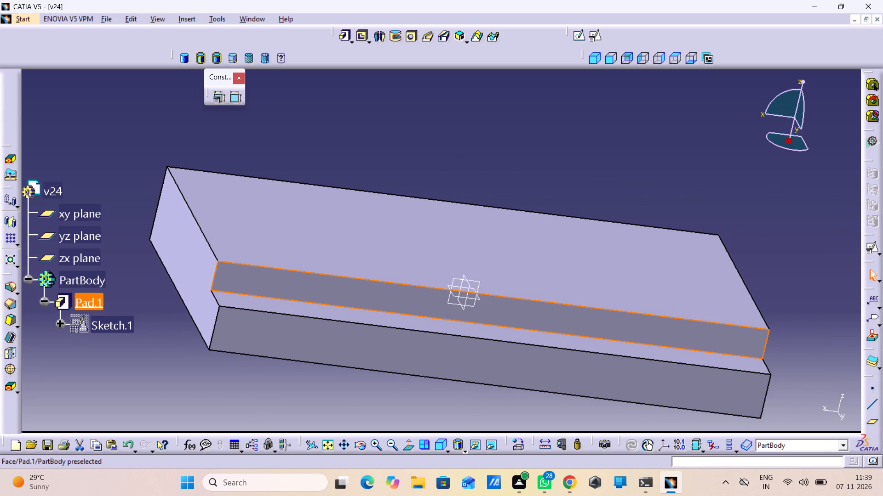
click(595, 35)
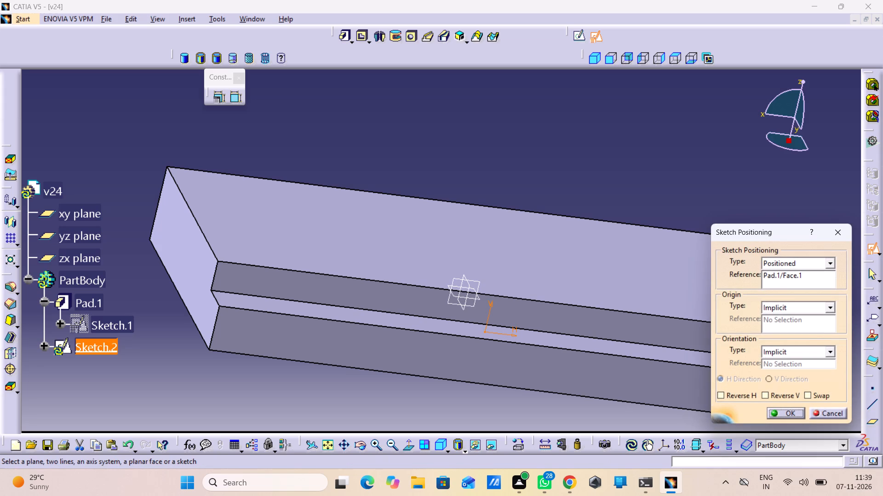
click(787, 412)
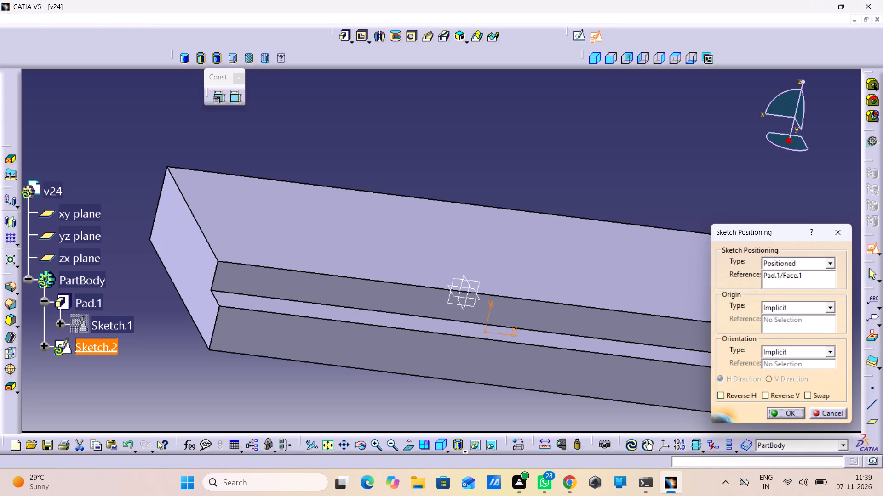
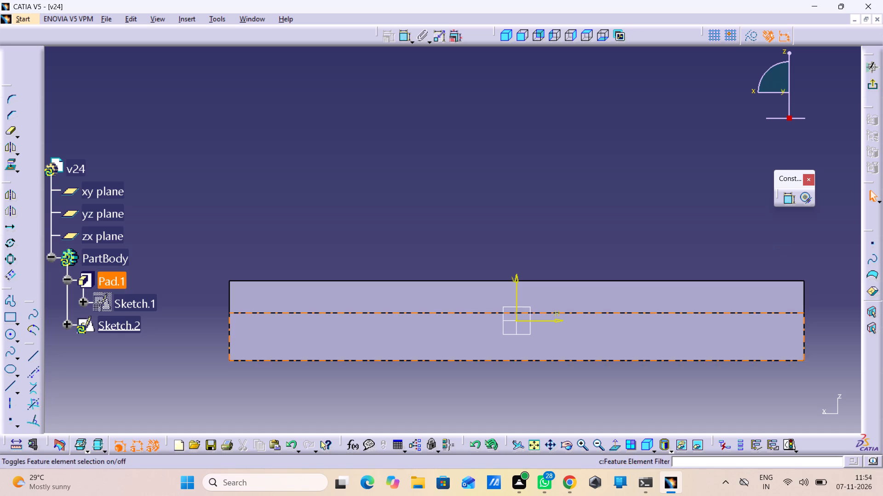
Sketch a closed rectangular profile about 15 mm wide and 7 mm high, straddling the base's top edge near the sketch origin.
double_click(7, 298)
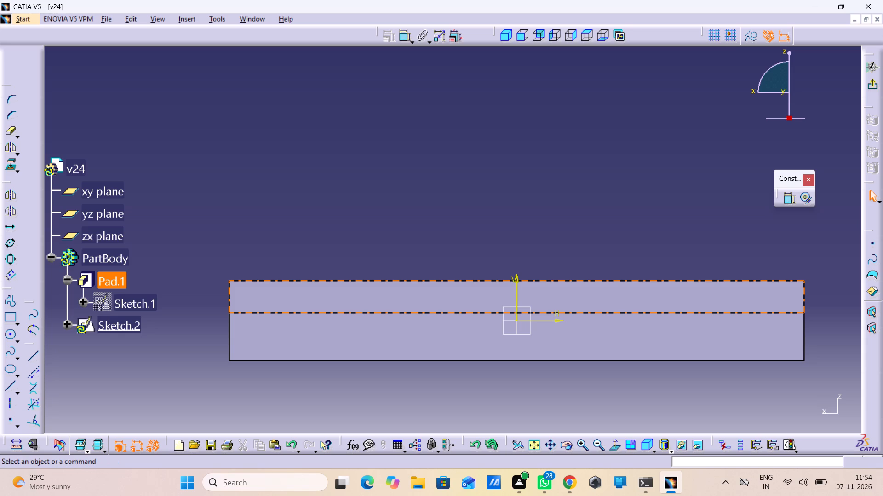
click(463, 256)
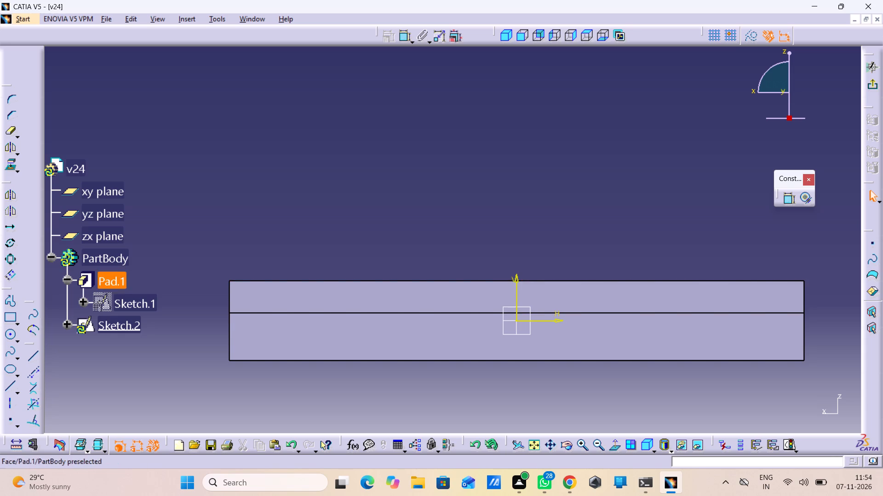
double_click(15, 304)
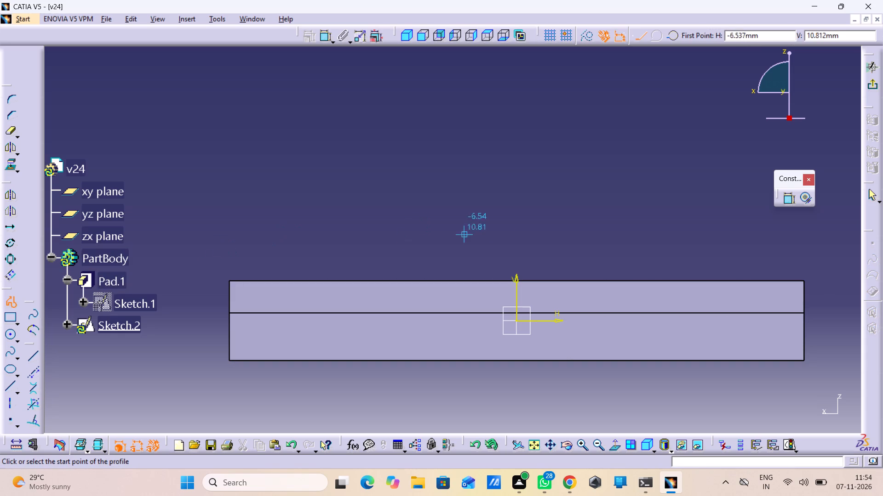
click(464, 247)
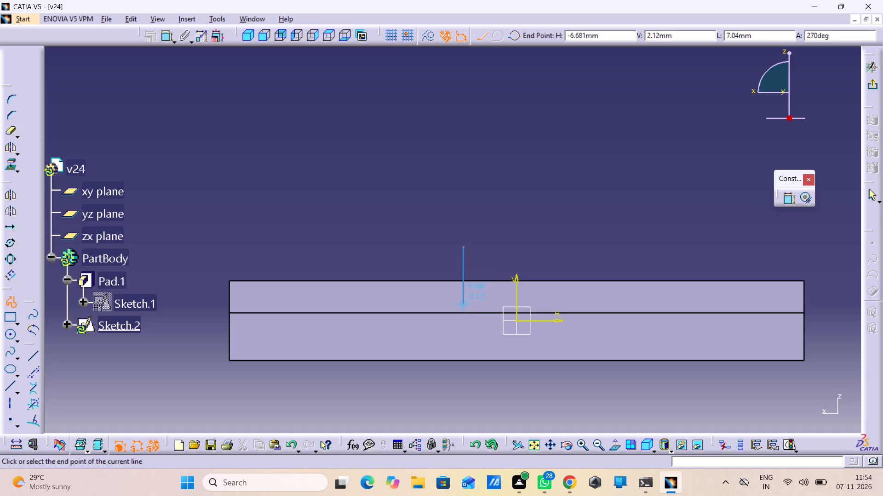
click(464, 303)
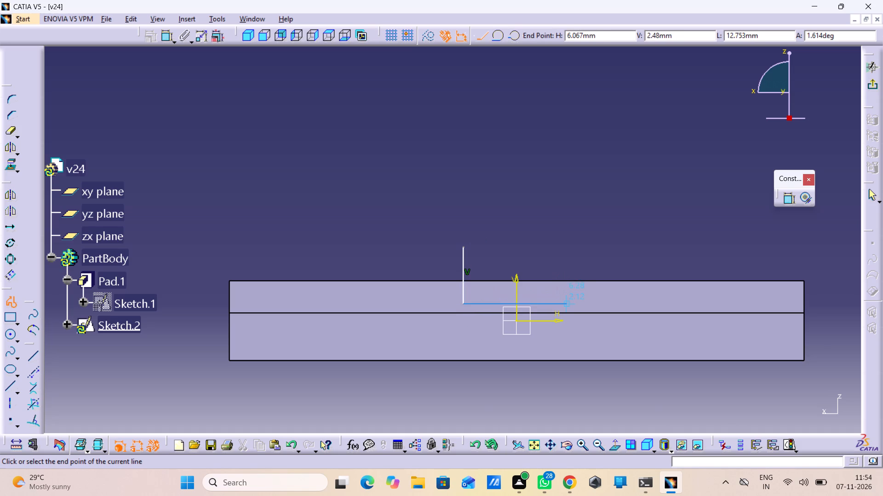
click(585, 304)
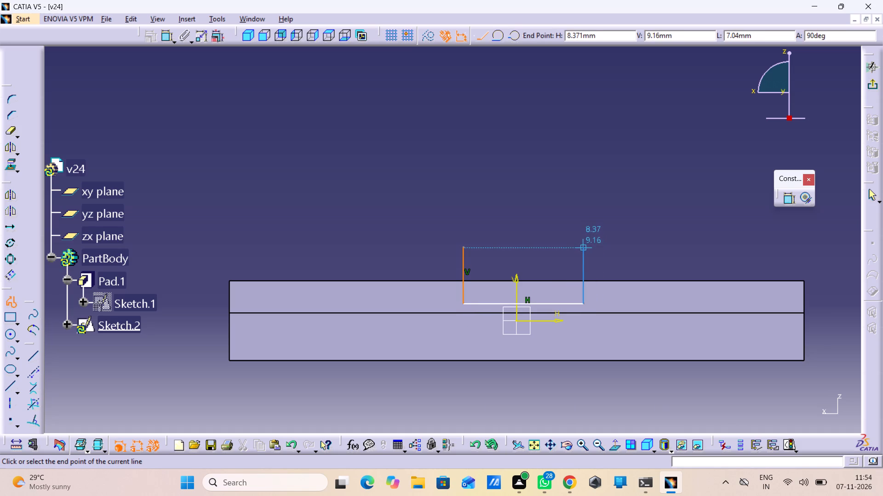
click(582, 248)
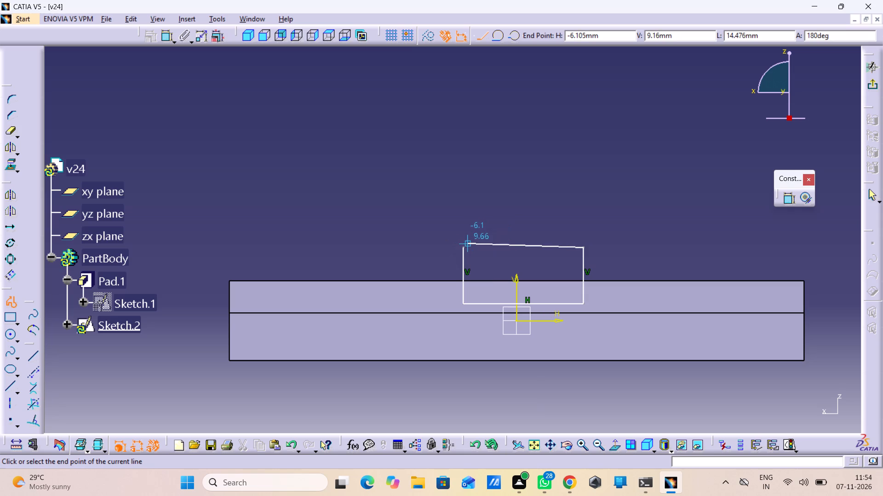
click(463, 245)
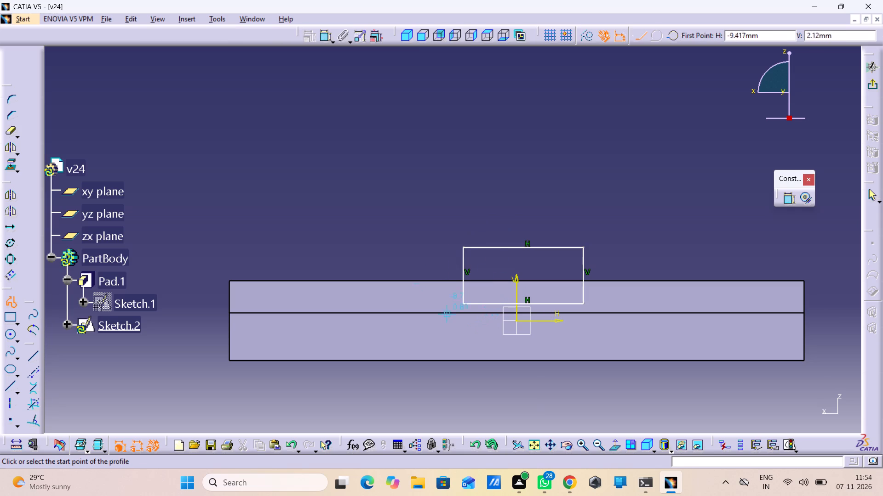
Constrain the rectangle's two vertical sides as symmetric about the sketch's vertical axis.
double_click(784, 198)
double_click(784, 198)
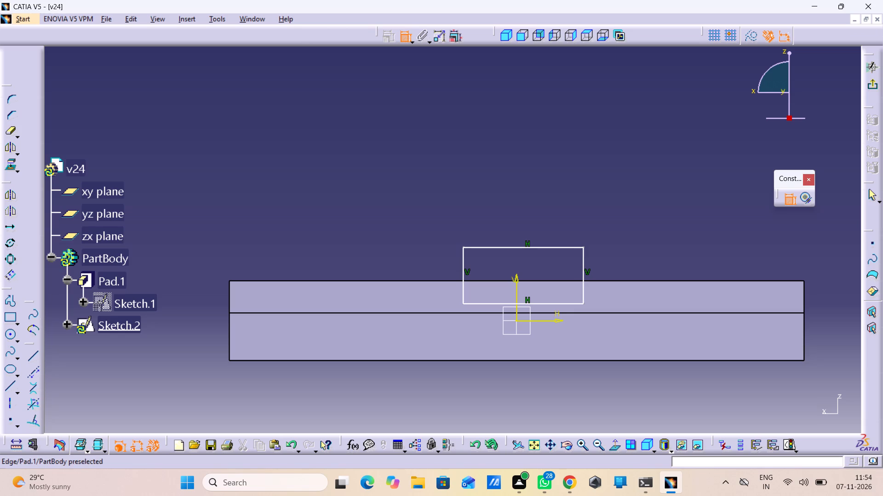
click(585, 254)
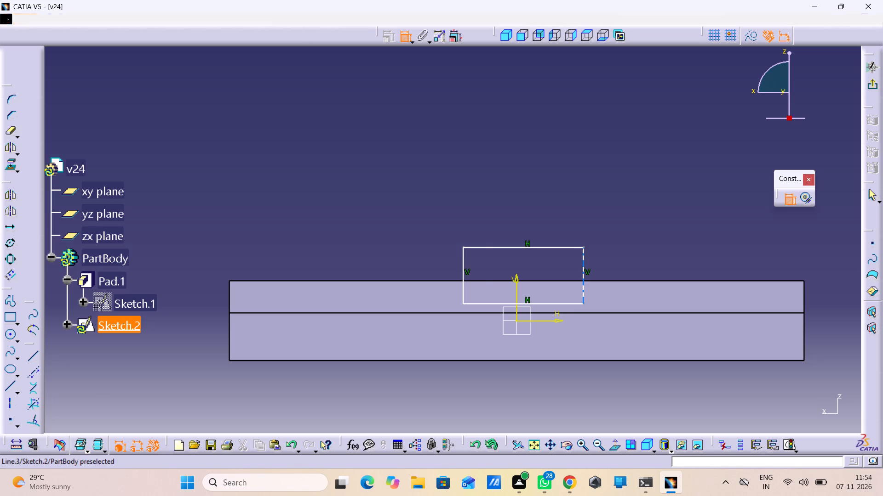
drag(463, 253, 467, 250)
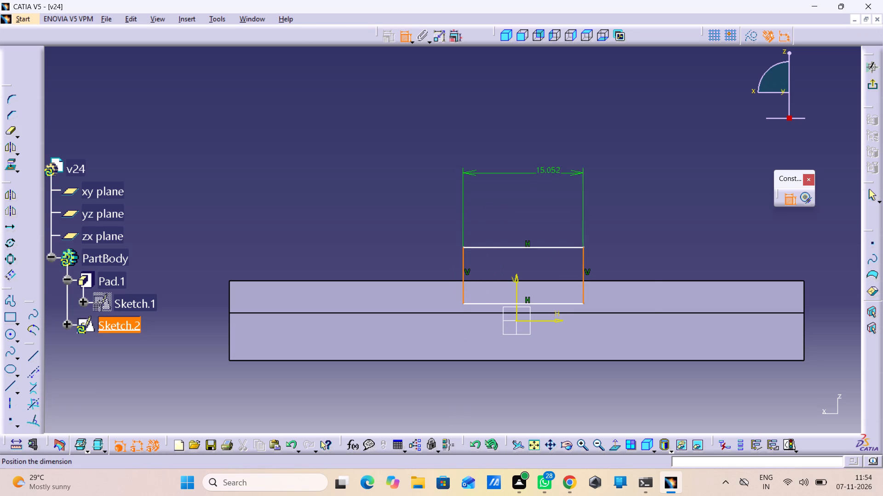
right_click(549, 172)
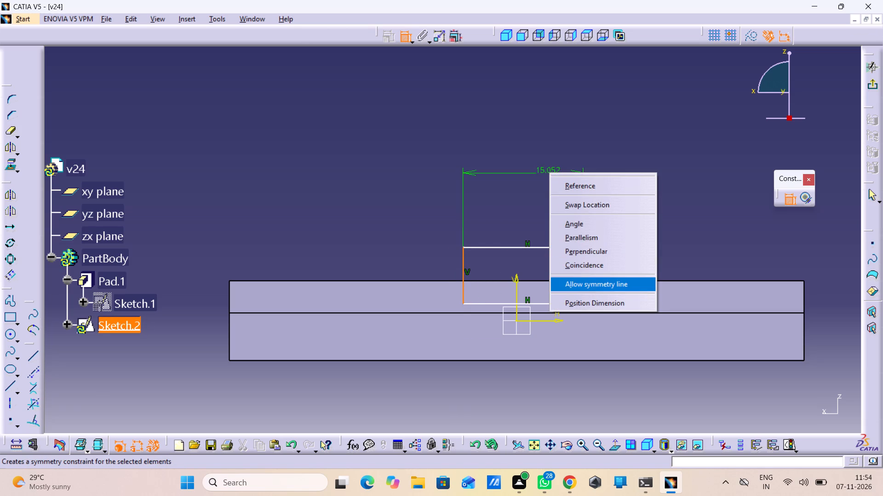
click(595, 280)
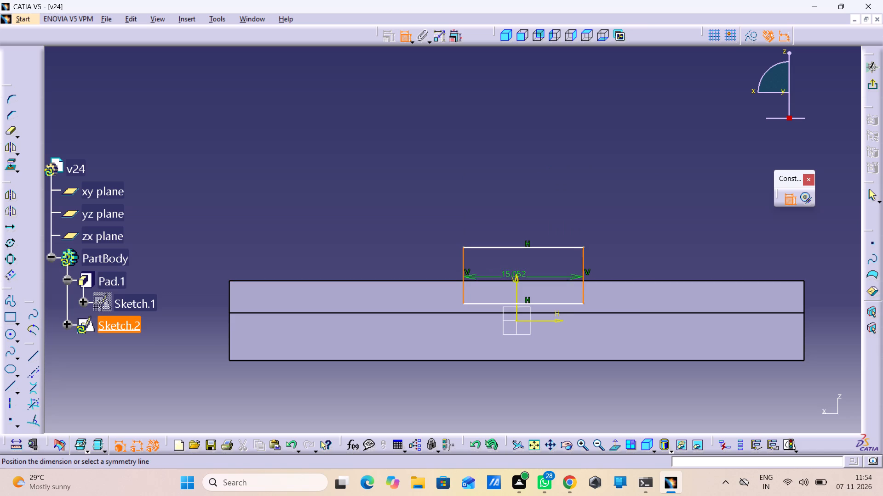
click(513, 278)
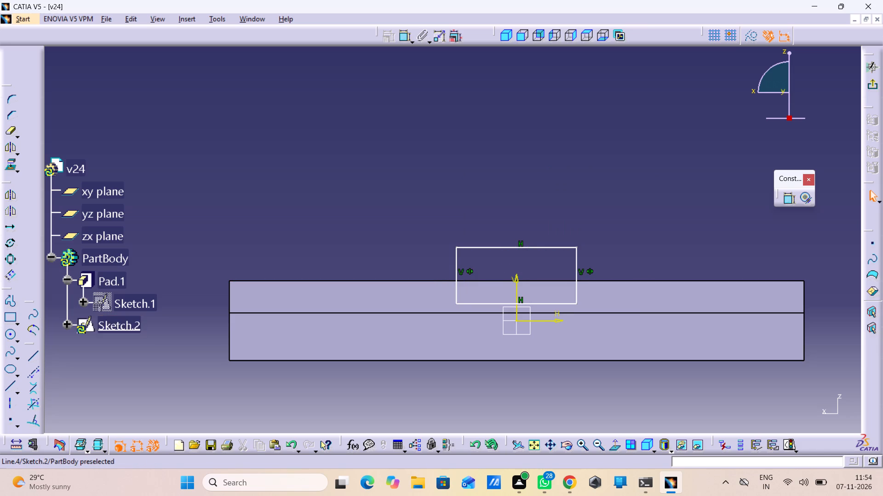
click(522, 244)
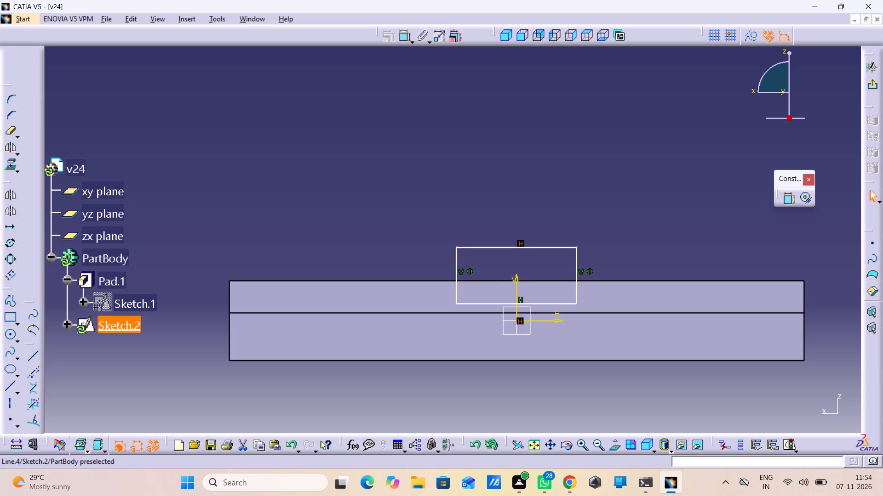
click(590, 199)
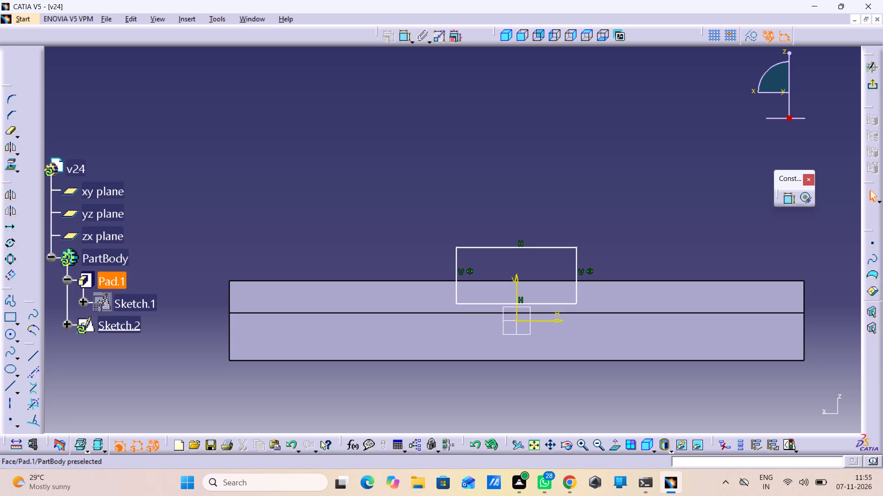
Make the rectangle's bottom line coincident with the lower edge of the step's narrow vertical face.
middle_drag(388, 246, 427, 271)
right_drag(388, 246, 427, 271)
click(537, 298)
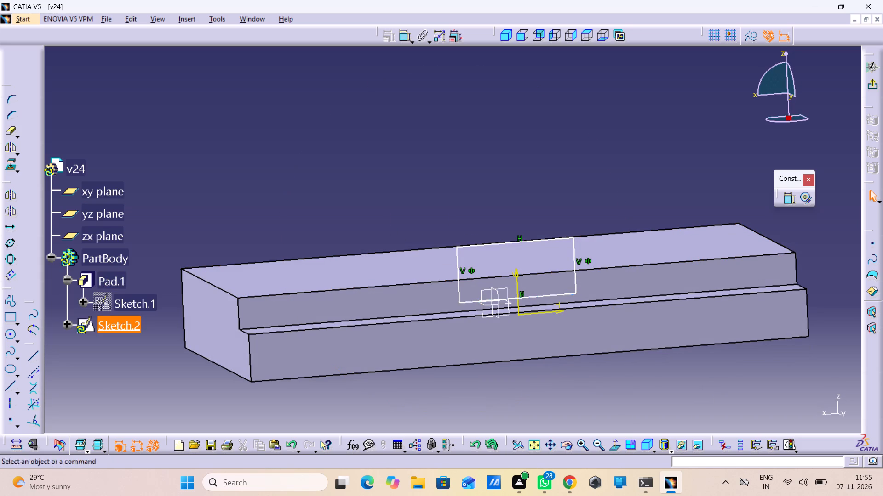
click(740, 206)
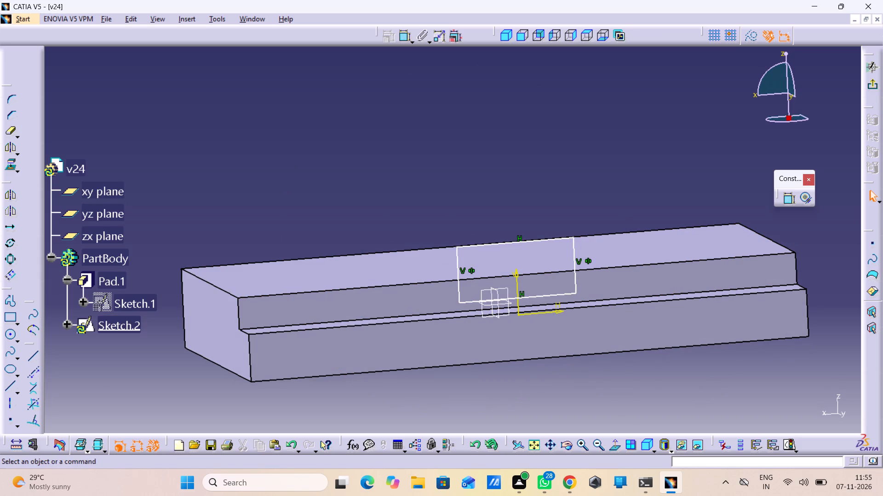
double_click(795, 203)
click(555, 294)
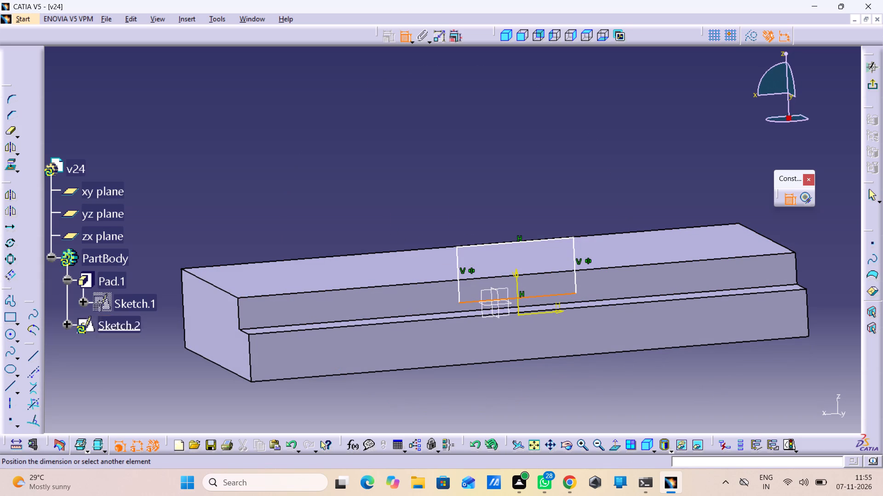
click(598, 298)
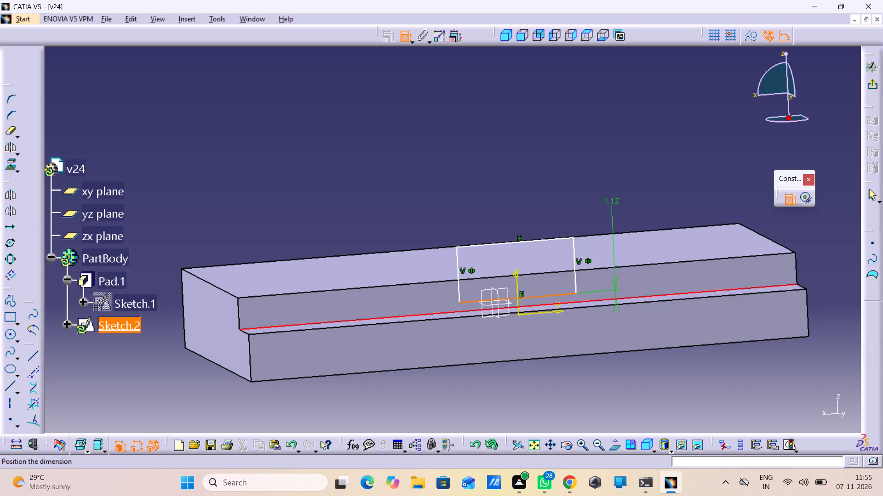
right_click(612, 202)
click(634, 297)
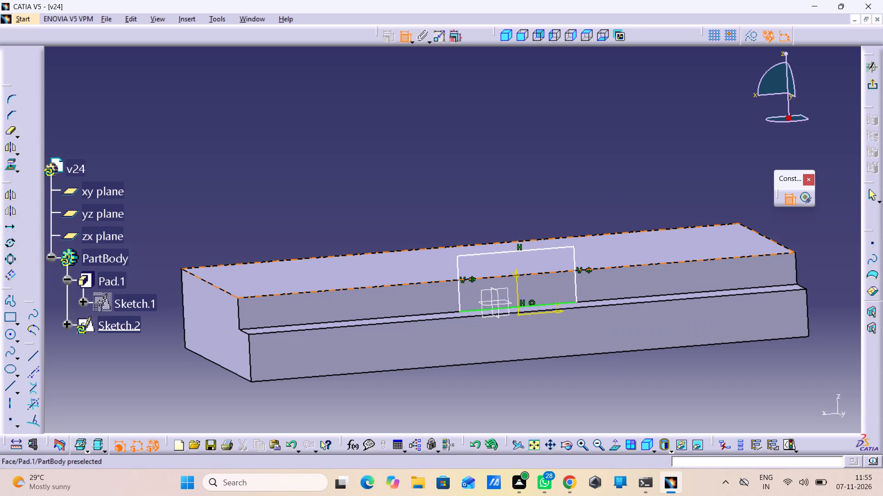
Make the rectangle's top line coincident with the base's upper edge above the step's vertical face.
click(543, 247)
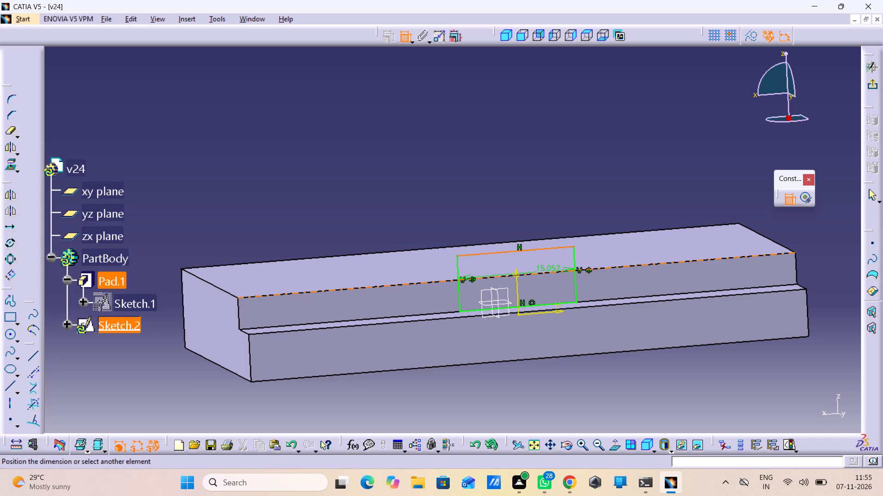
click(548, 271)
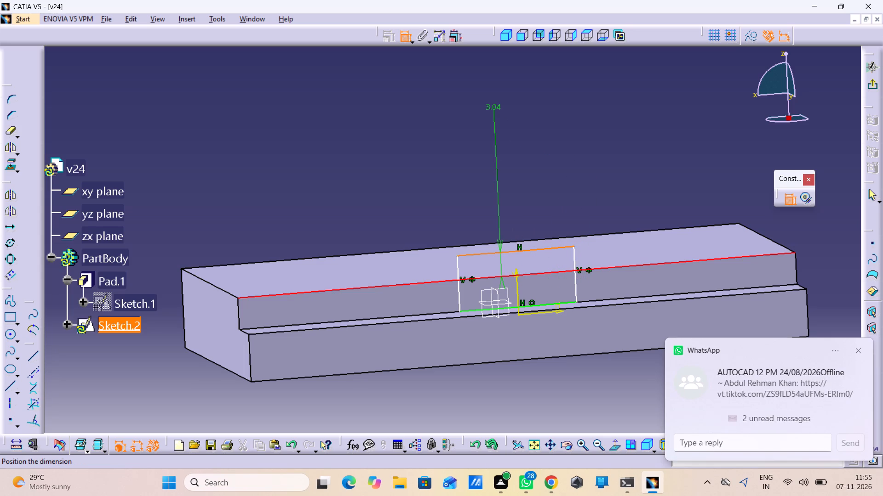
right_click(527, 133)
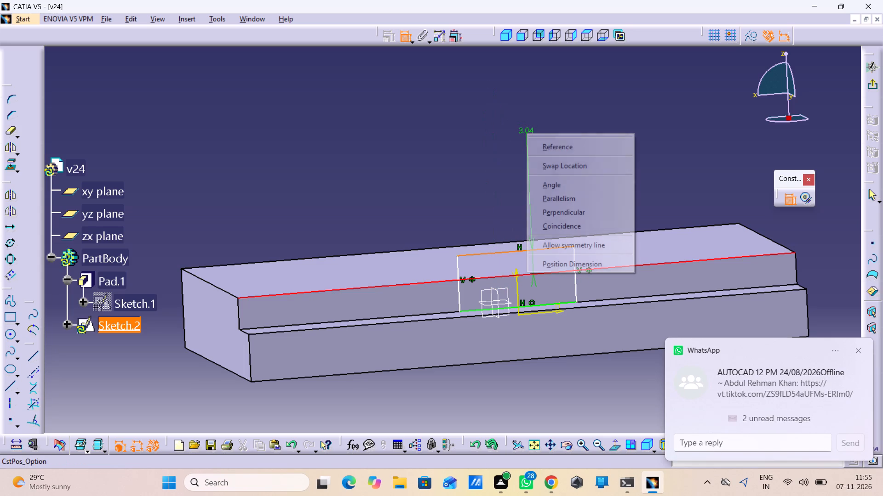
click(572, 221)
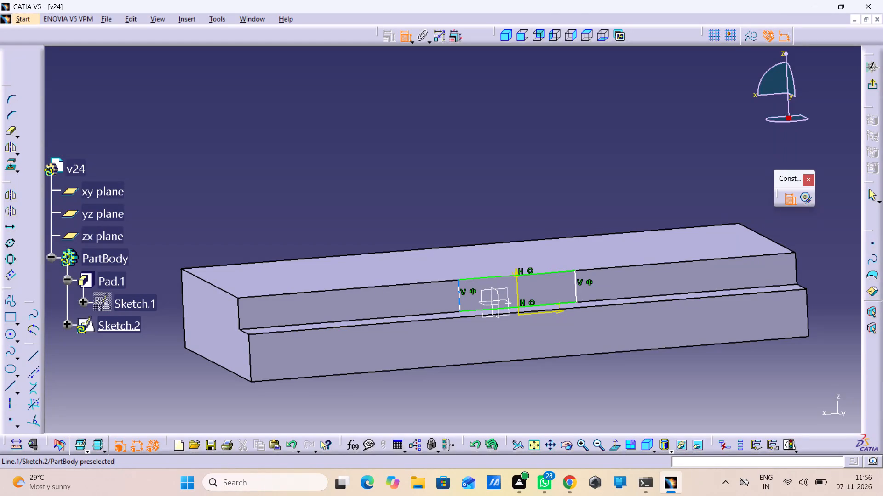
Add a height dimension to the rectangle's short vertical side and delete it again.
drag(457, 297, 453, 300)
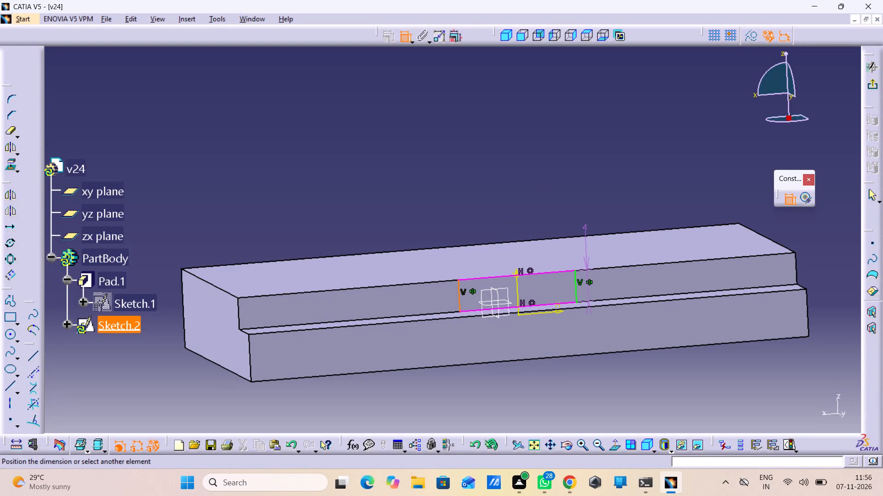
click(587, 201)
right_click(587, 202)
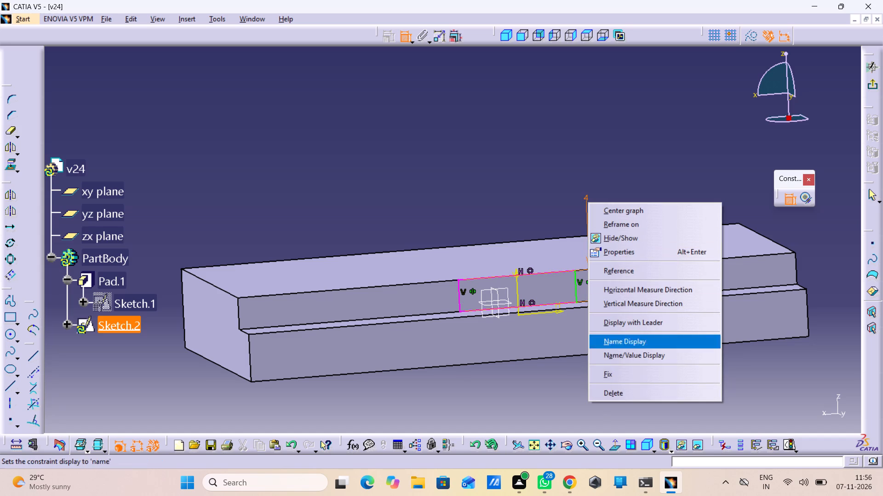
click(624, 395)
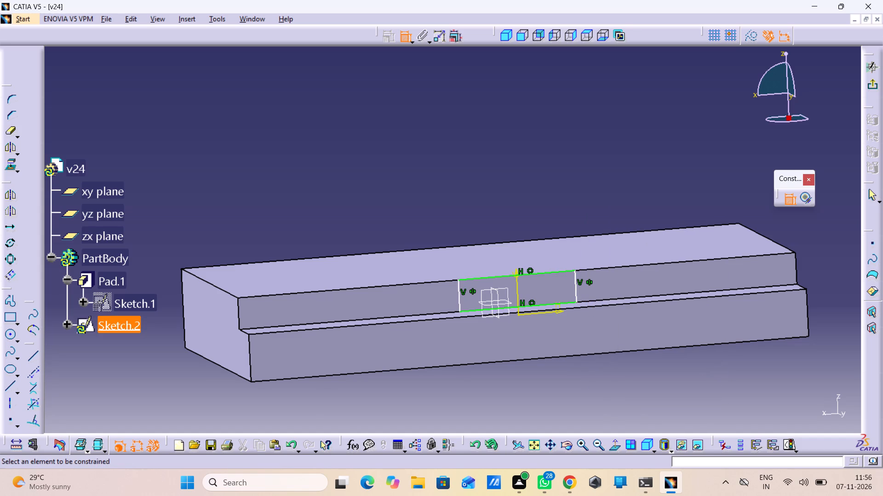
Dimension the rectangle's width, set it to 16 mm, and exit the sketch.
click(562, 271)
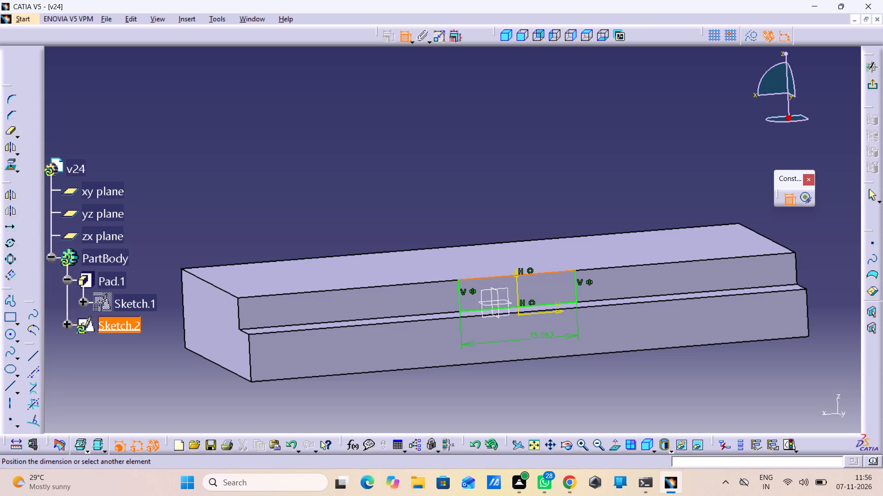
click(539, 338)
double_click(536, 338)
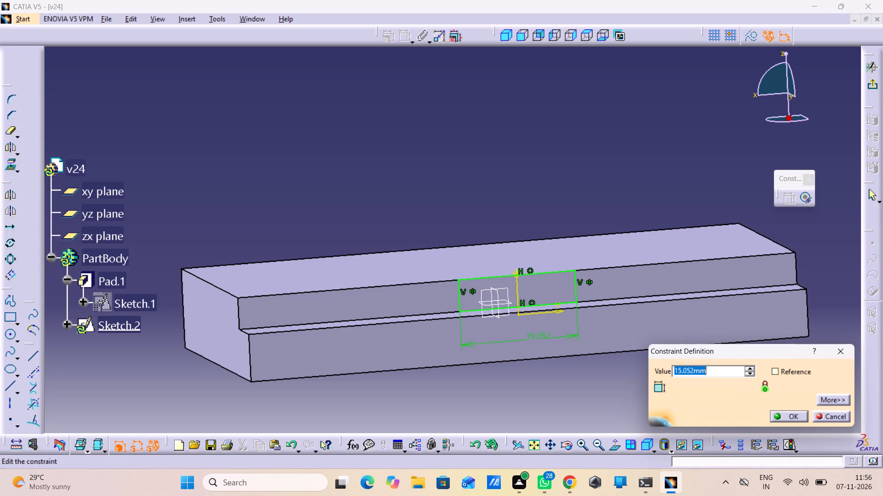
key(1)
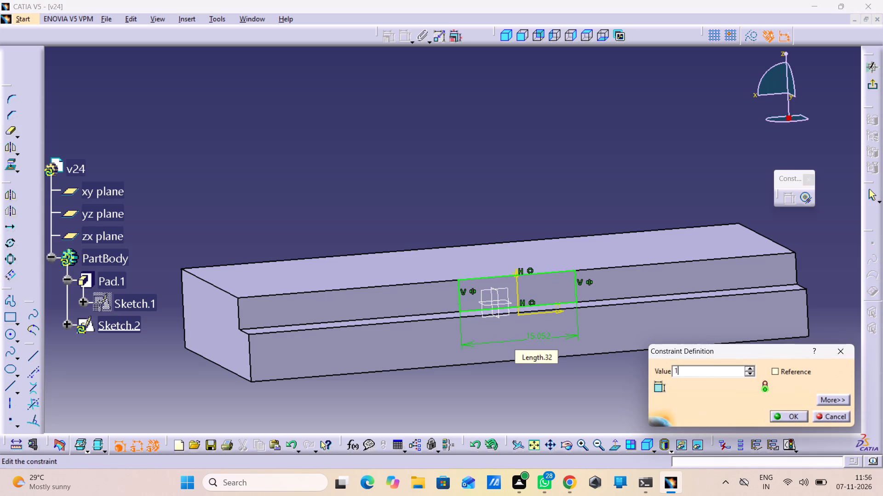
key(6)
key(Return)
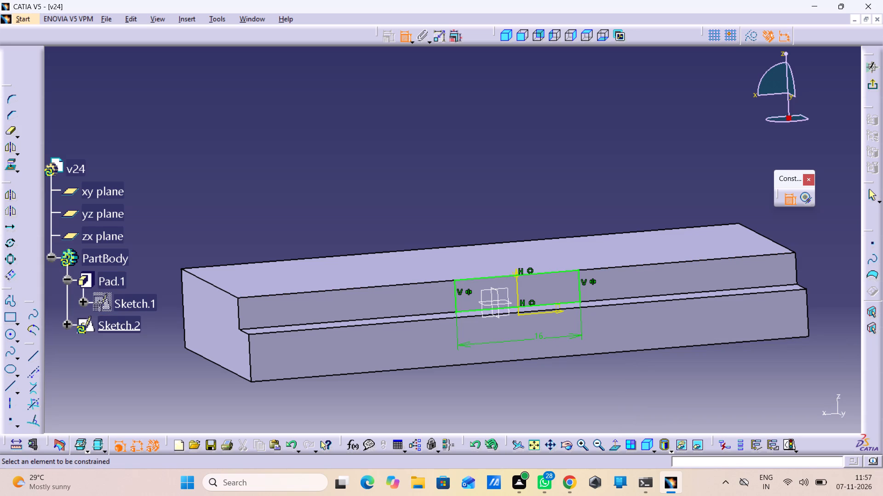
click(873, 85)
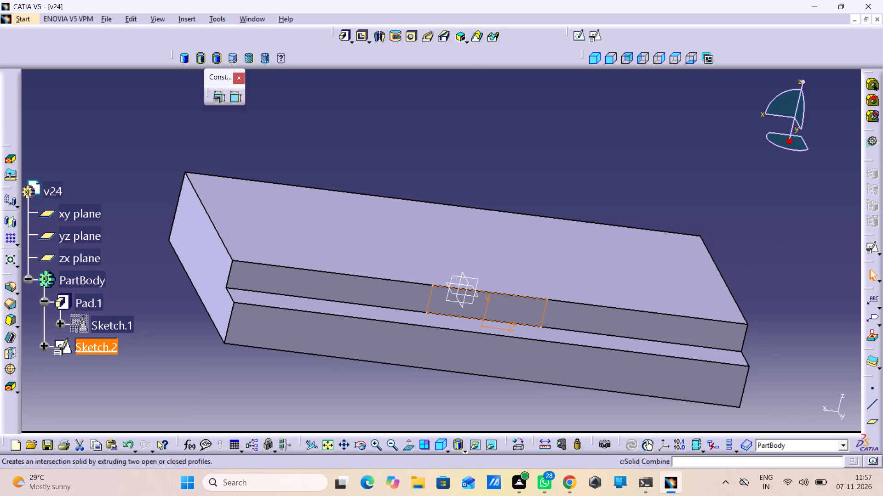
Cut the rectangle sketched on the step face as a pocket 6 mm deep.
click(357, 34)
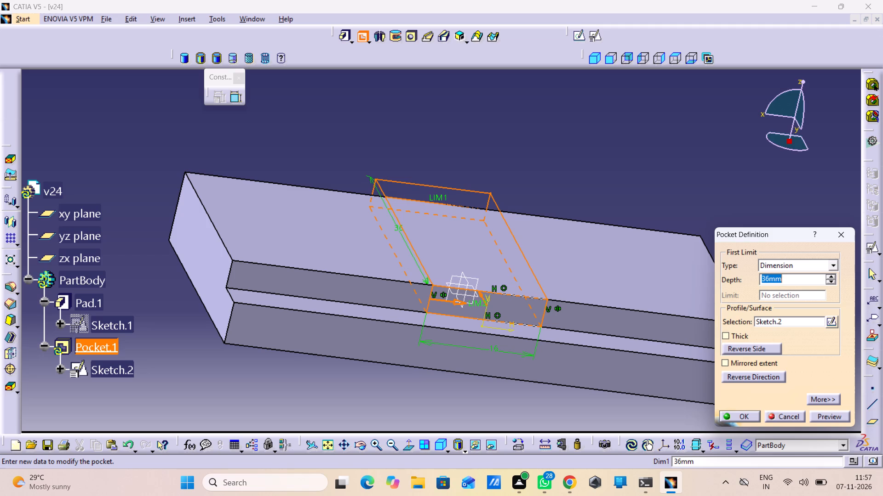
key(6)
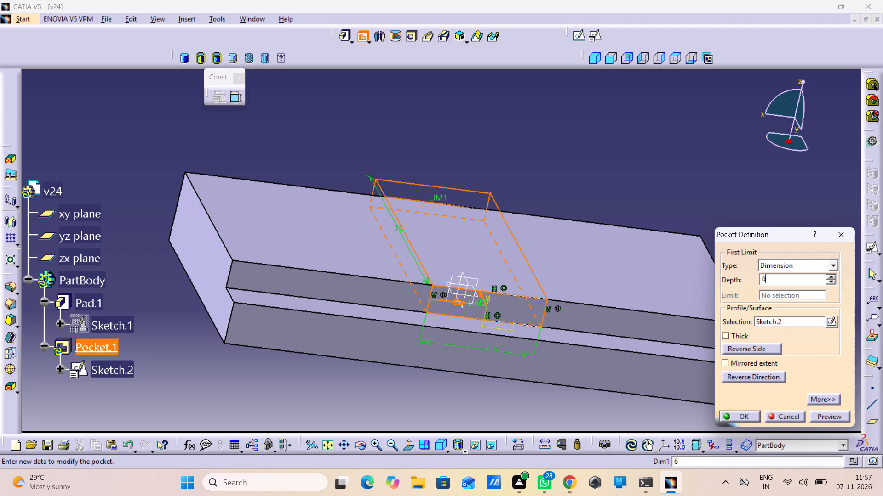
click(822, 418)
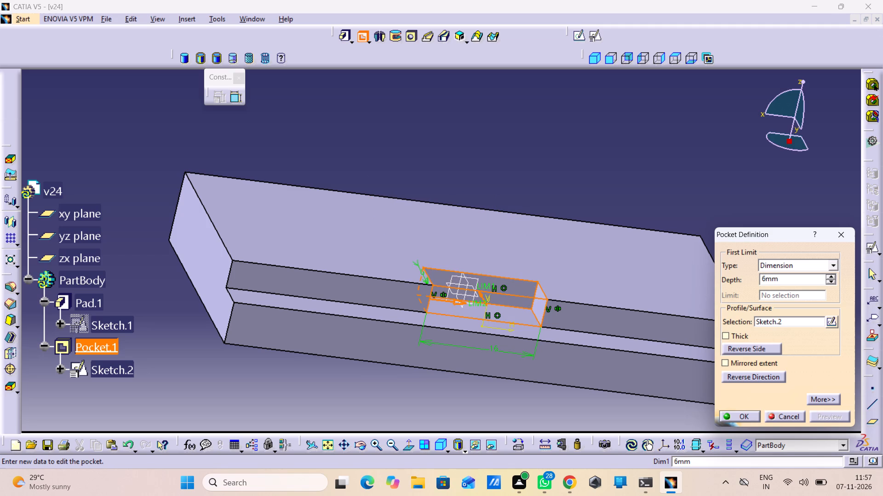
click(574, 141)
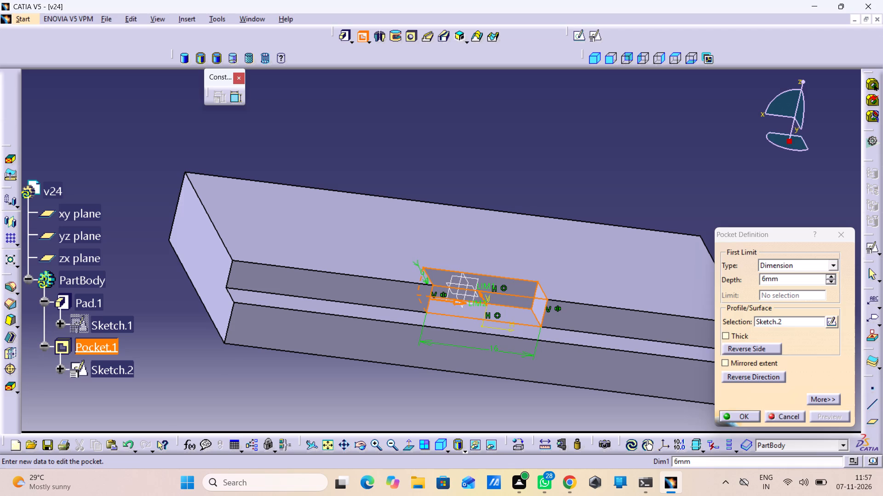
click(724, 418)
click(518, 424)
Start a positioned sketch on the pocket's back face, keeping the implicit origin and orientation.
middle_drag(497, 398, 526, 443)
right_drag(497, 400, 526, 443)
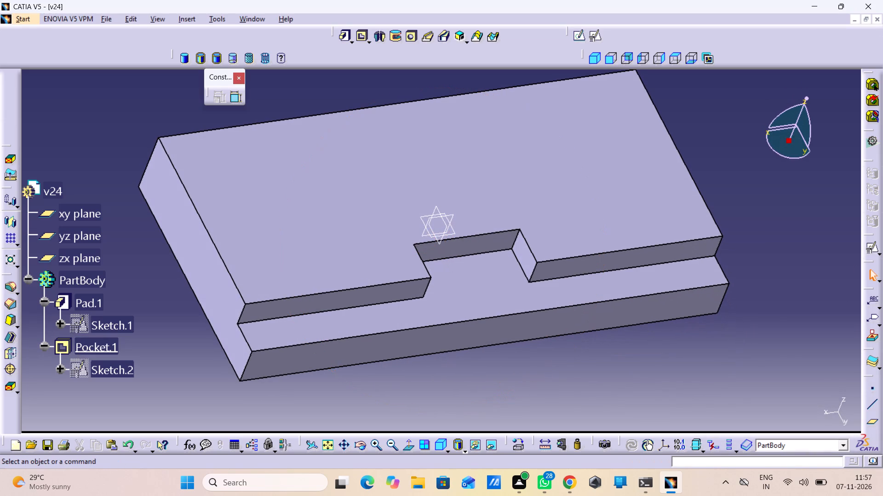
click(476, 242)
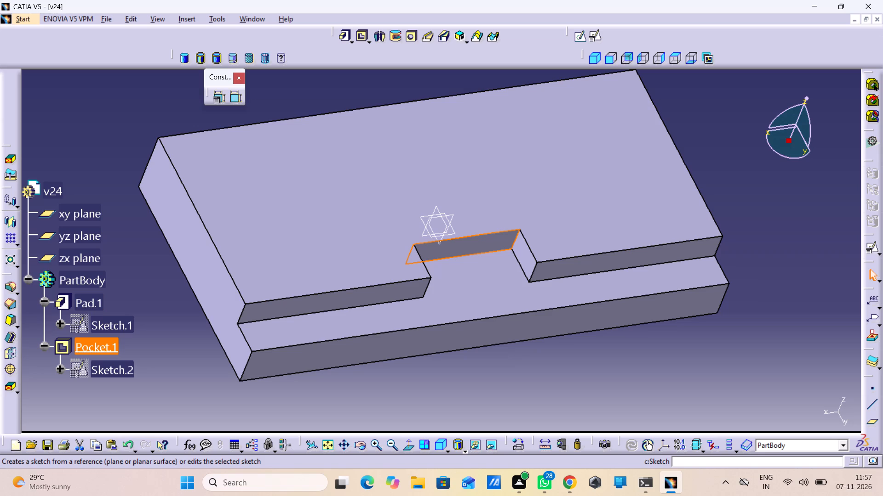
click(597, 32)
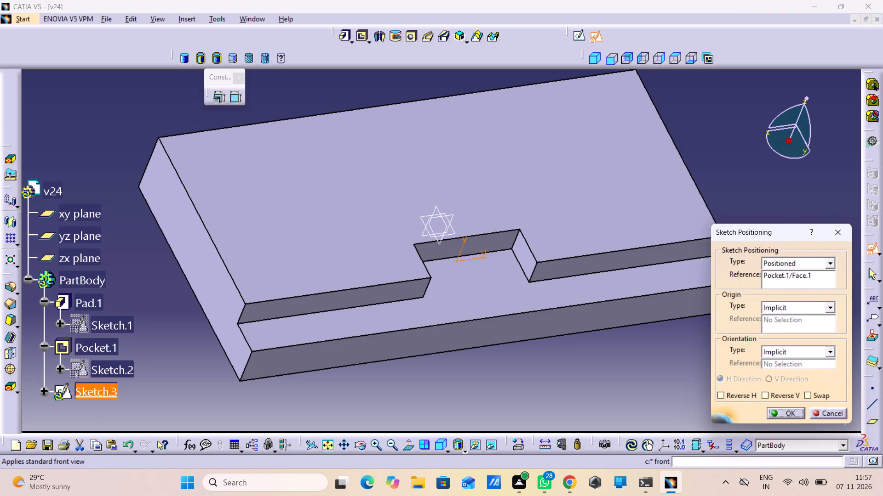
click(779, 412)
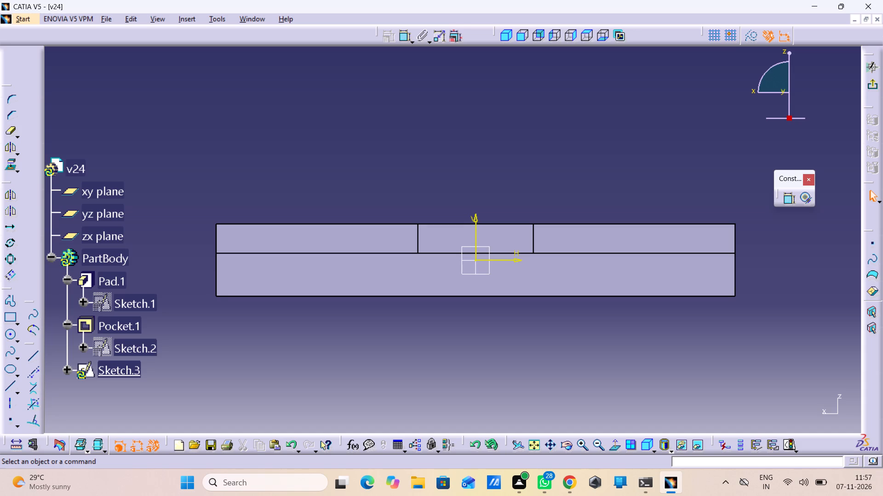
Sketch two concentric circles of about 3.5 mm and 2.9 mm radius above the base, centred on the vertical axis.
double_click(13, 341)
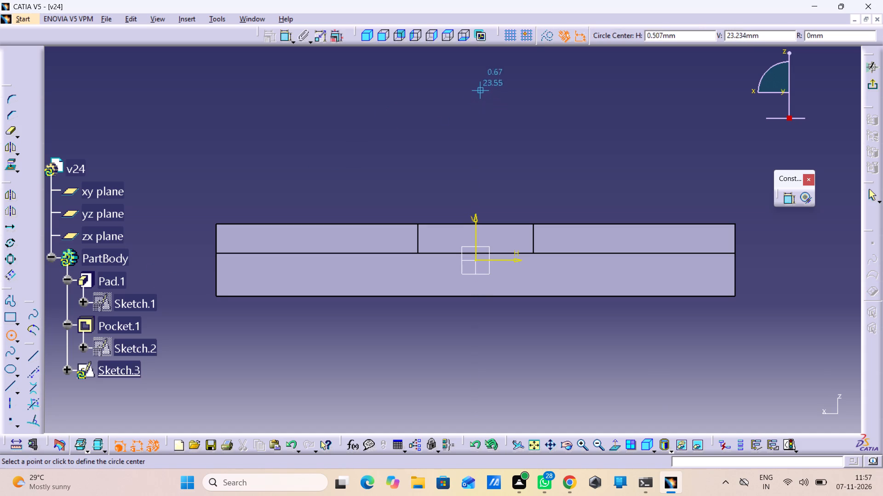
click(477, 84)
click(481, 109)
middle_drag(481, 109, 482, 231)
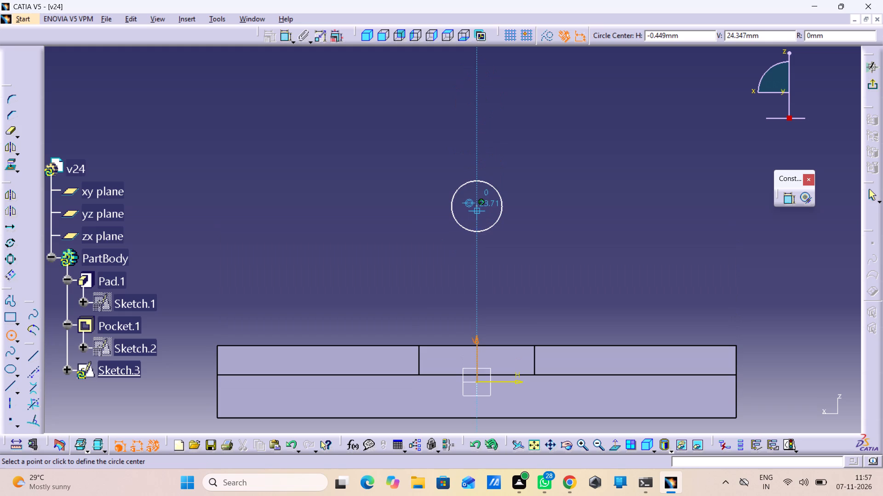
click(478, 207)
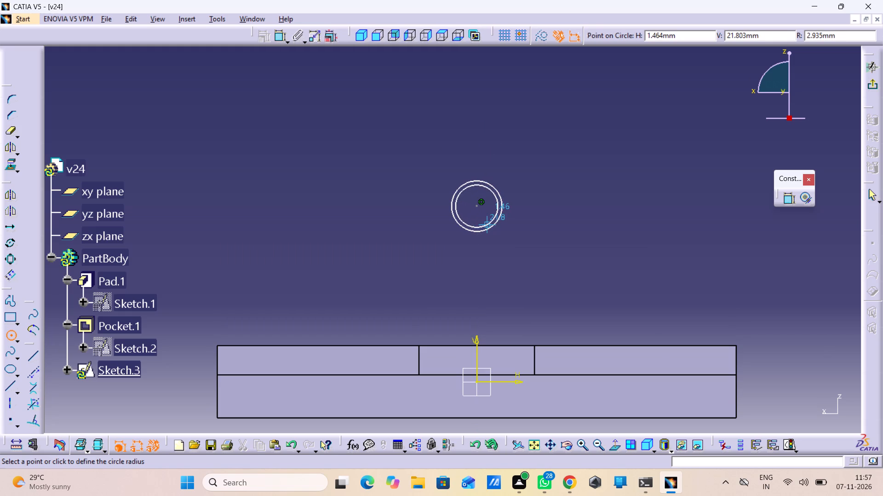
click(487, 223)
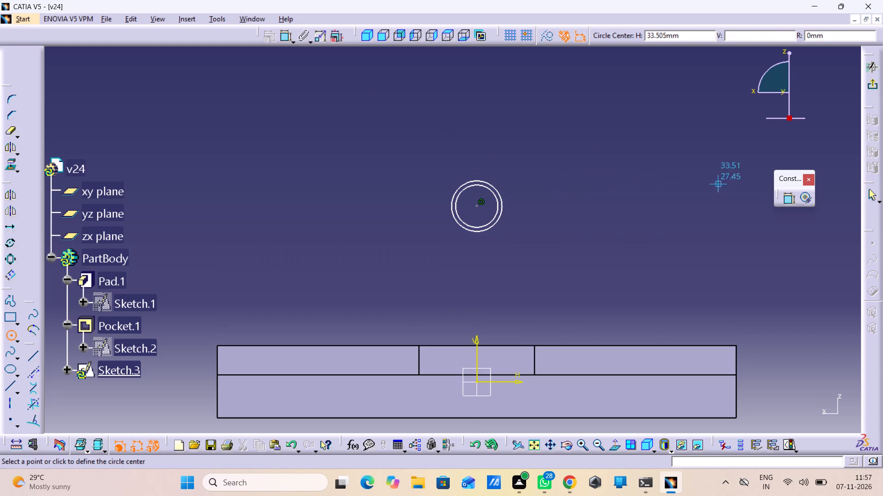
Dimension the outer circle's radius and set it to 15 mm.
double_click(789, 196)
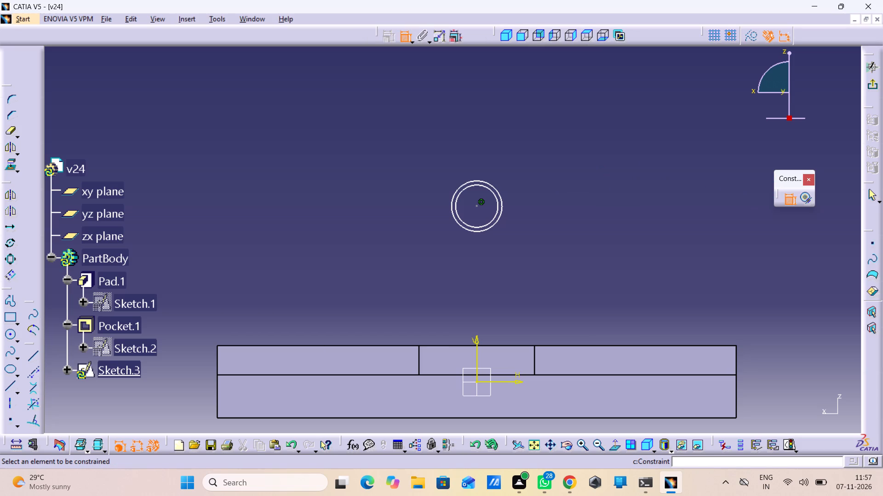
click(499, 189)
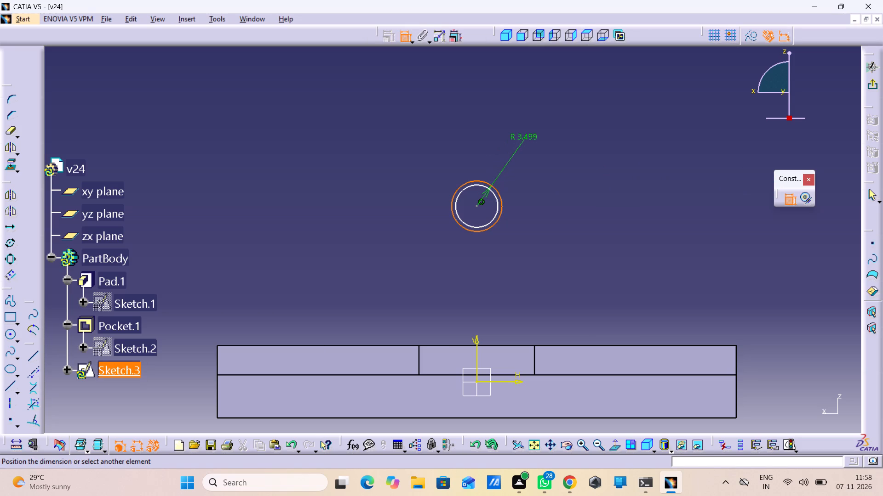
click(524, 140)
double_click(526, 135)
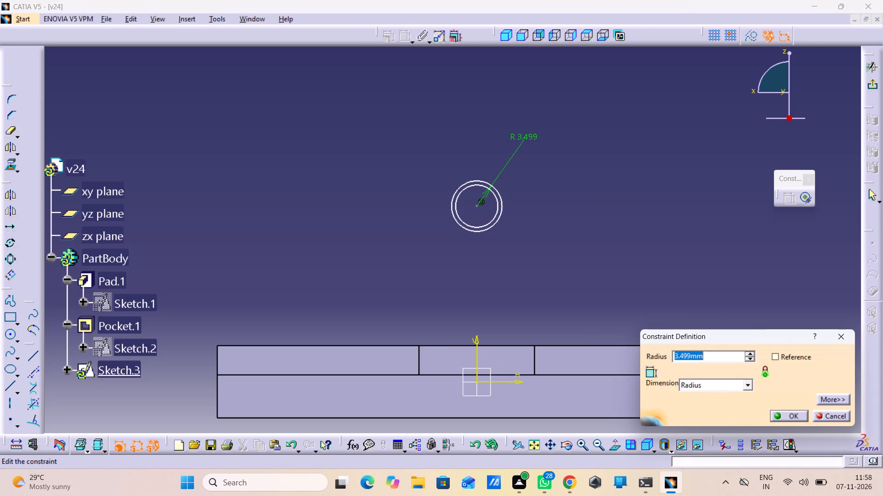
text(15)
key(Return)
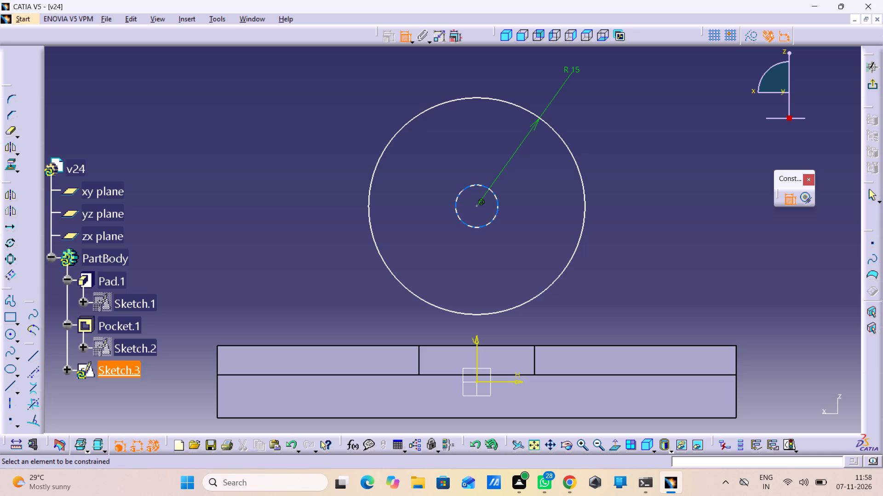
Dimension the inner circle, switch the dimension to diameter, and set it to 15 mm.
click(499, 200)
click(613, 125)
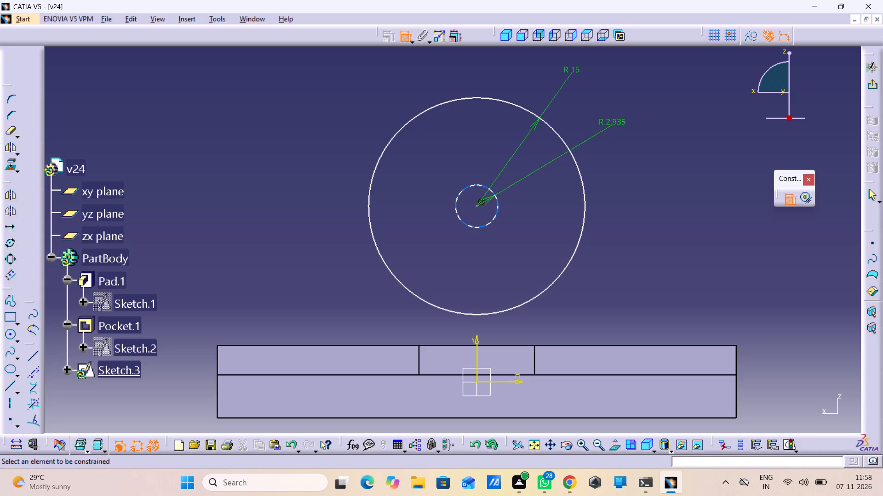
double_click(613, 121)
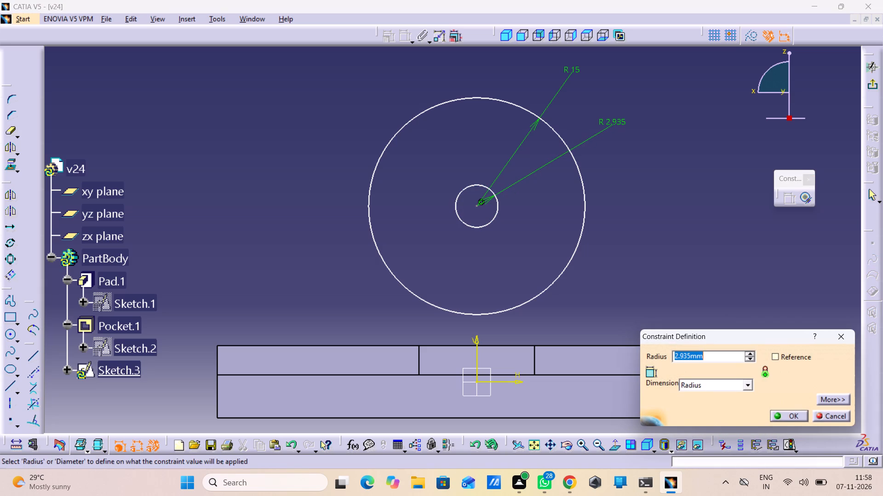
click(709, 381)
click(706, 401)
drag(704, 355, 652, 361)
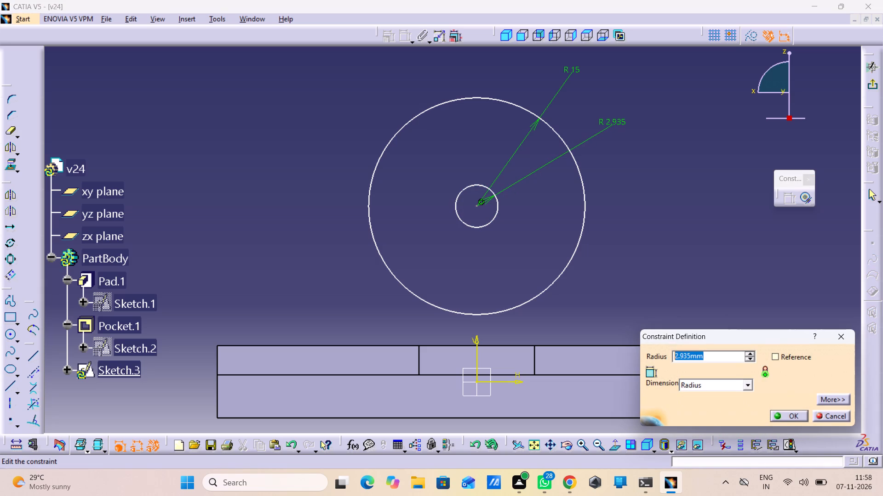
key(1)
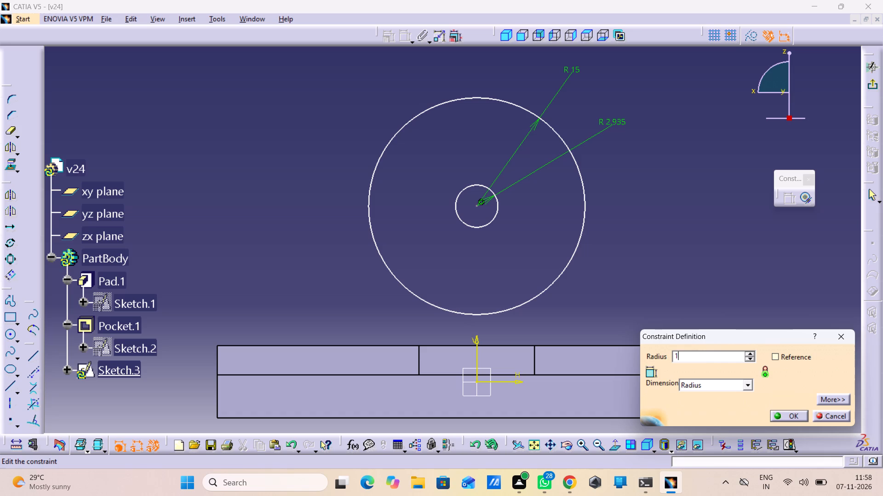
key(BackSpace)
click(730, 384)
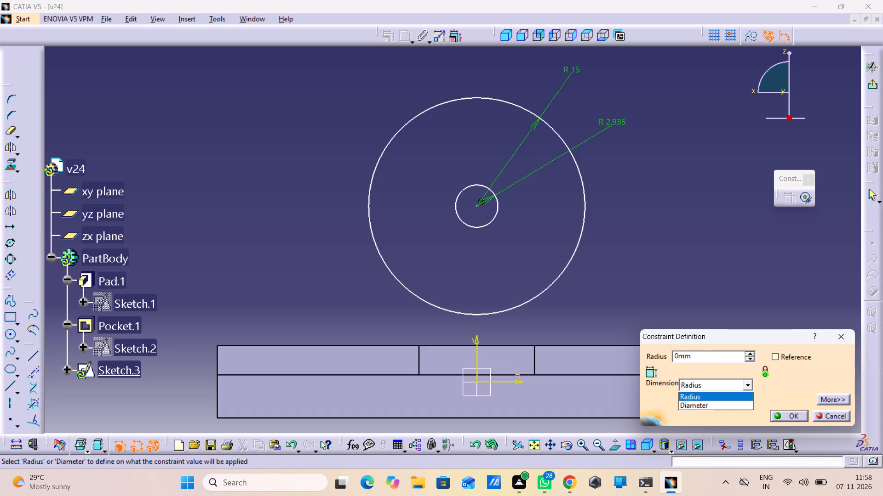
click(727, 403)
drag(711, 355, 637, 357)
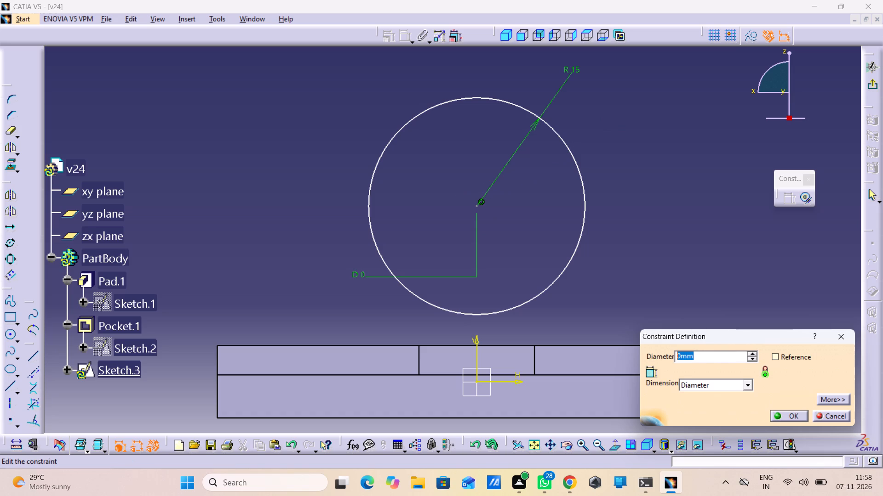
text(15)
key(Return)
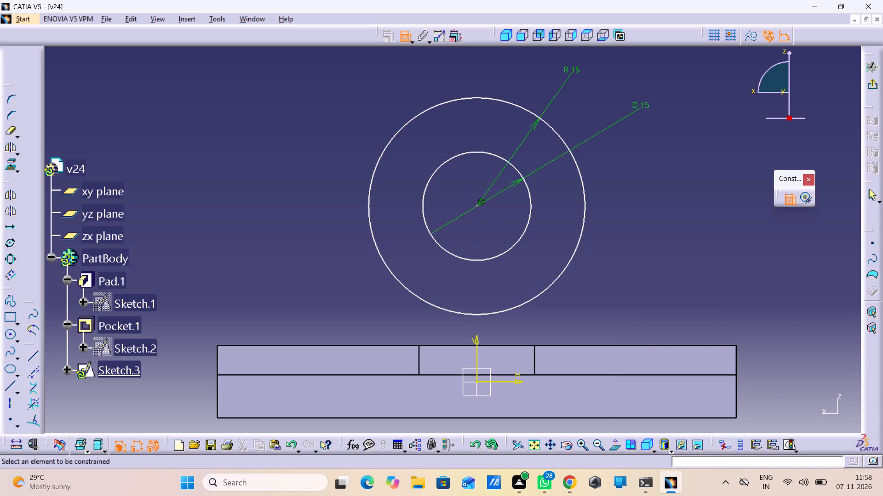
Dimension the height of the circles' centre above the base's bottom edge and set it to 60 mm.
click(478, 204)
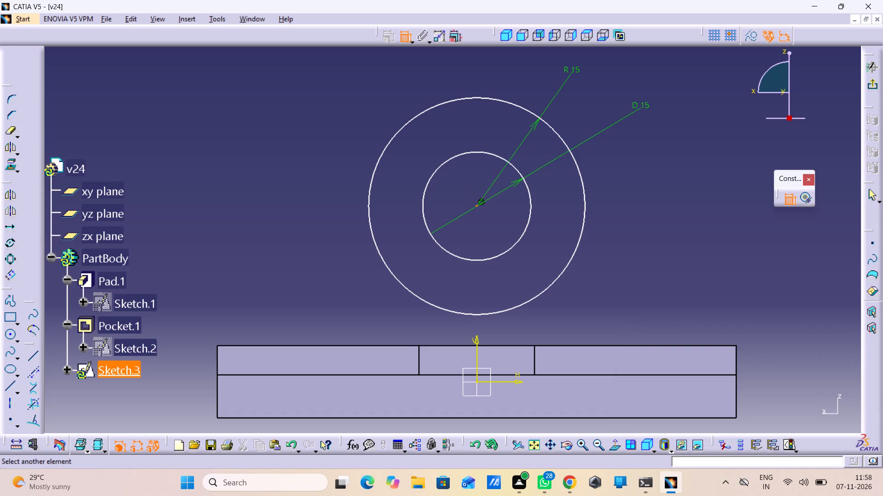
drag(512, 418, 514, 412)
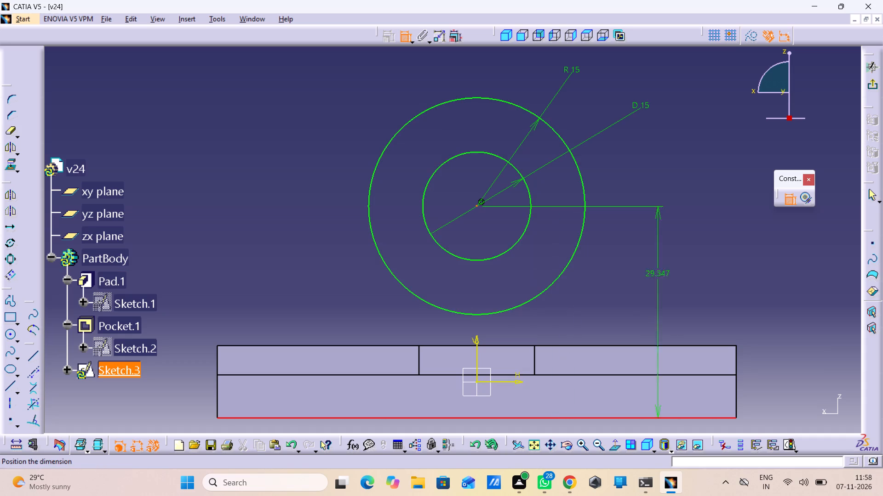
click(675, 259)
double_click(672, 256)
key(6)
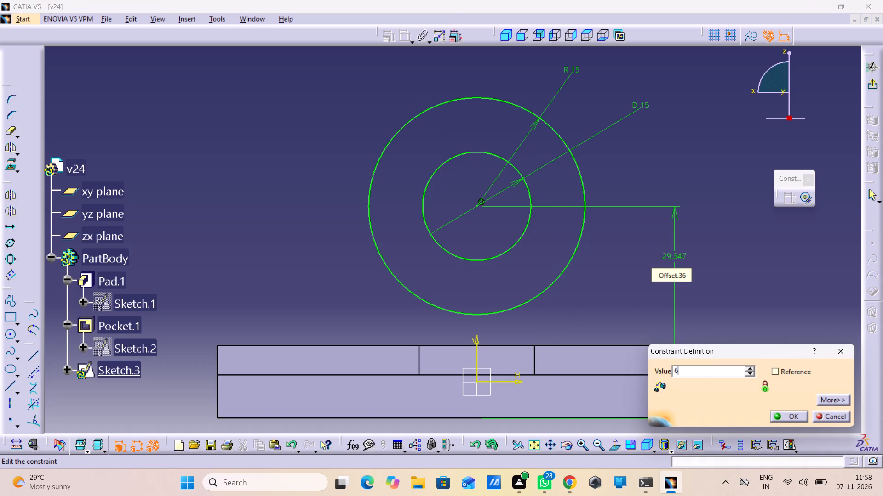
key(0)
key(Return)
Sketch an open U-shaped profile of three lines between the circles and the base, about 44 mm wide and 47 mm tall.
middle_drag(417, 125, 417, 130)
right_click(417, 125)
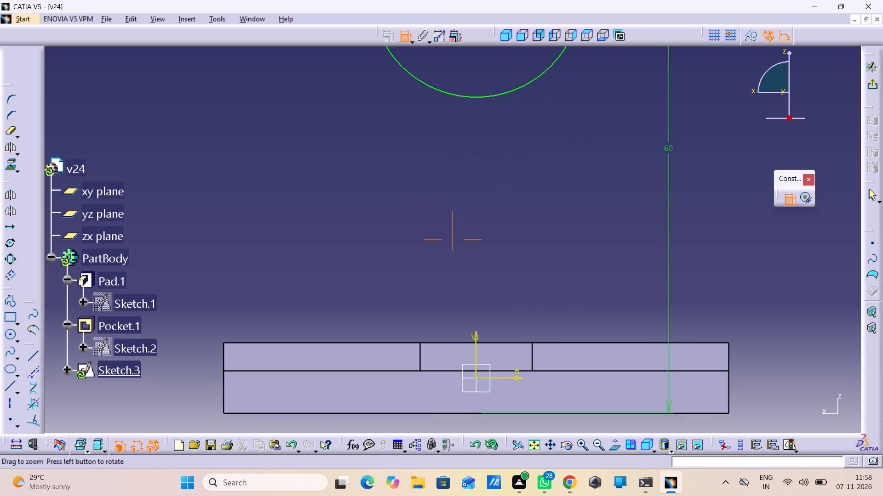
middle_drag(417, 130, 425, 175)
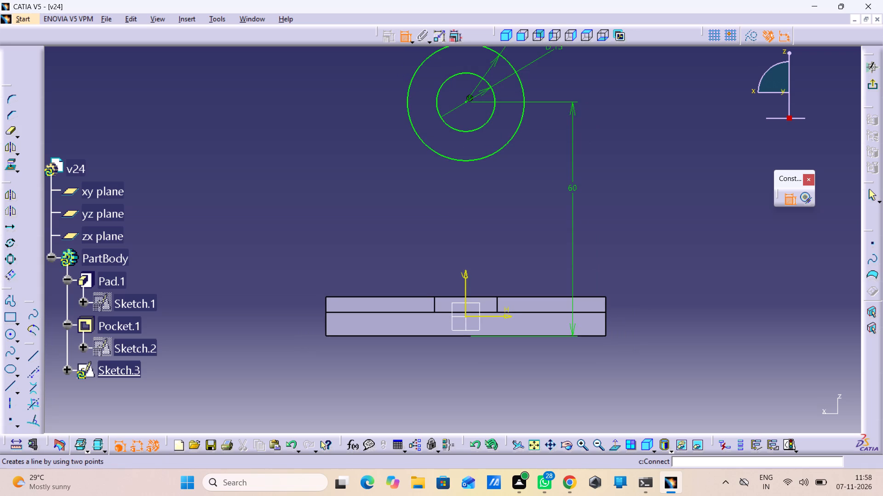
double_click(5, 299)
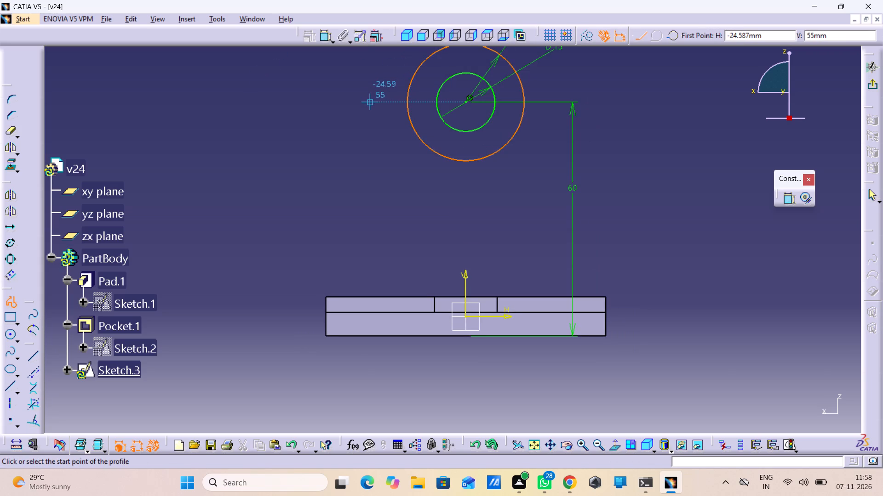
drag(371, 104, 369, 108)
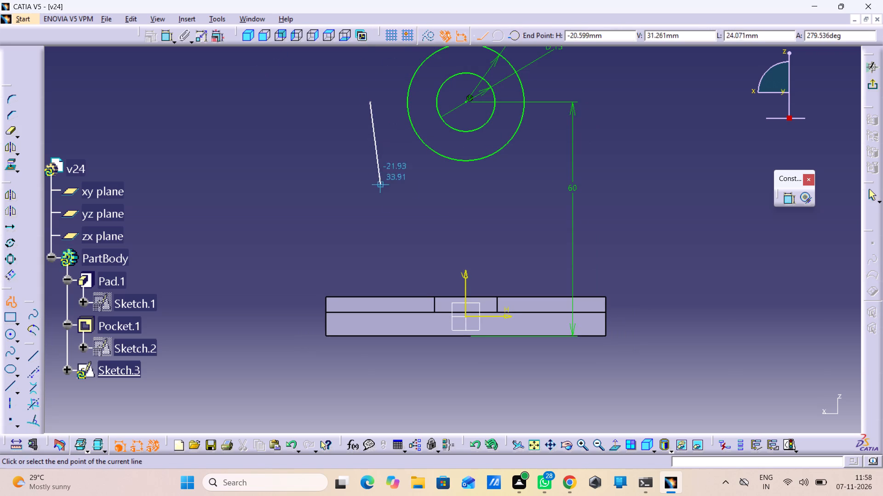
click(368, 285)
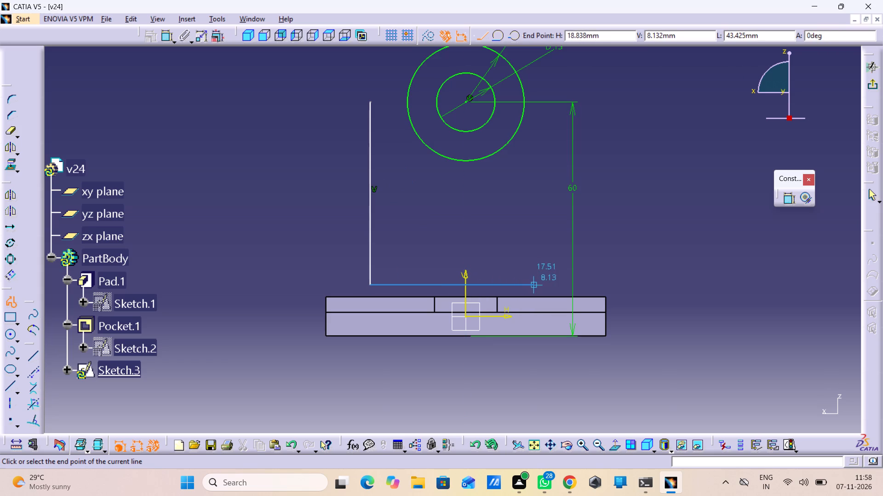
click(542, 284)
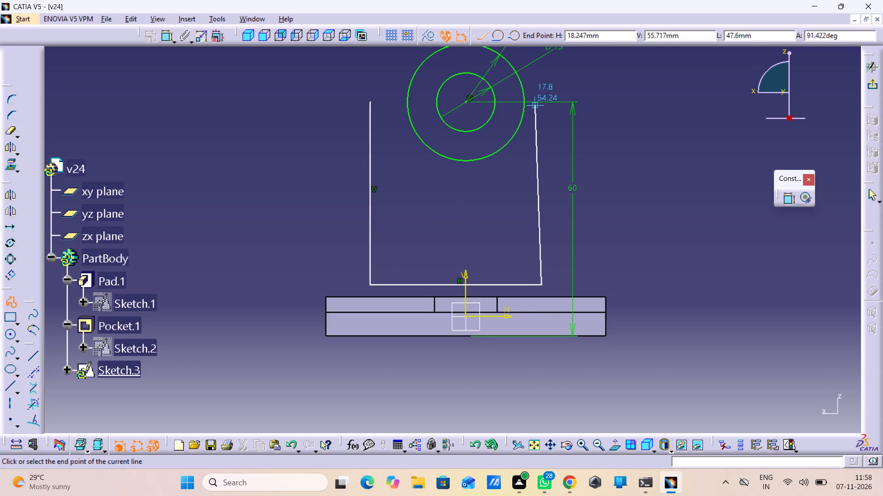
click(542, 98)
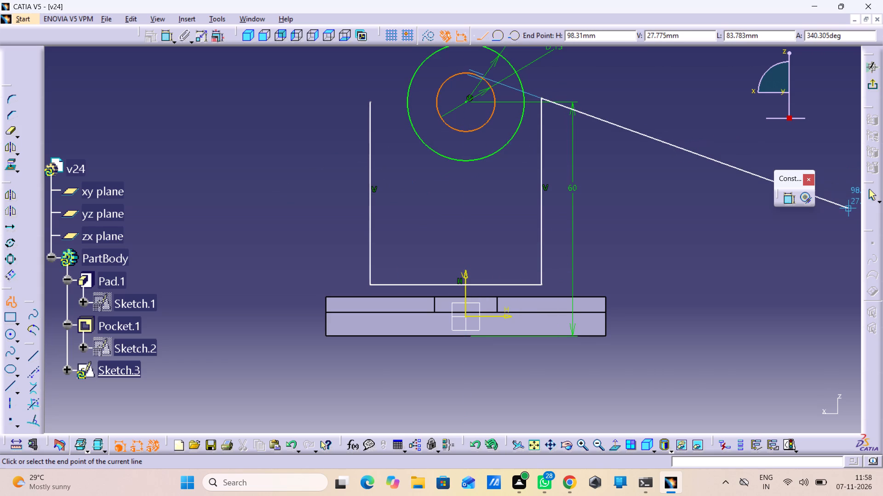
click(869, 193)
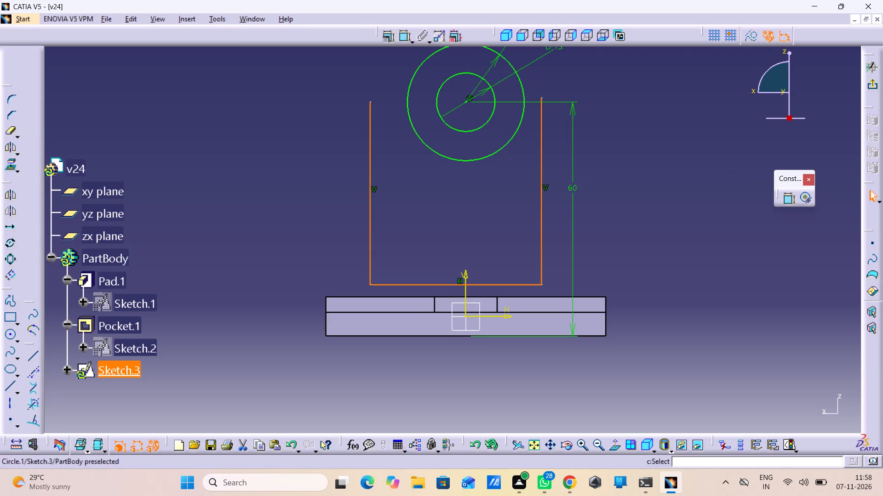
Constrain the upper endpoints of the U-shaped profile's two side lines to be coincident with the outer circle.
click(507, 169)
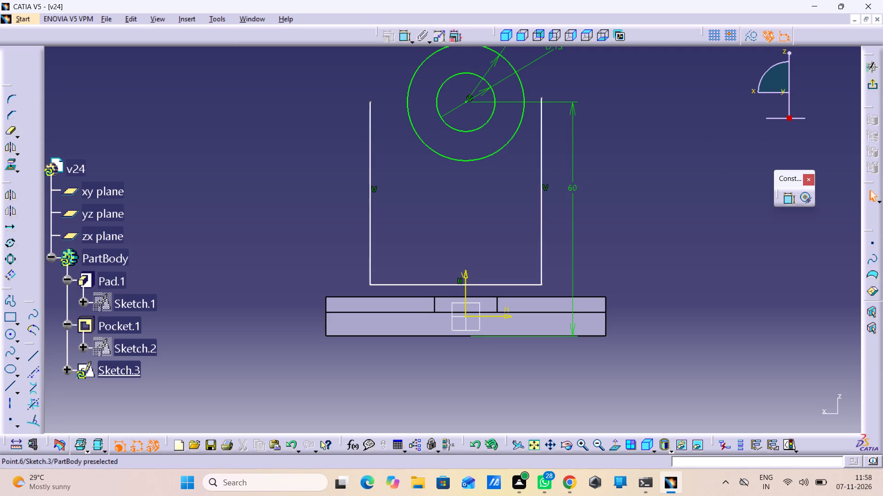
double_click(788, 201)
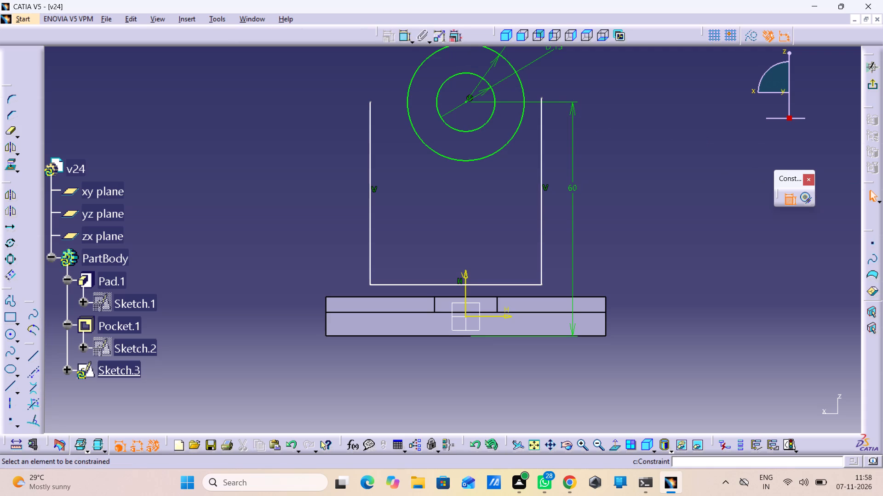
click(541, 95)
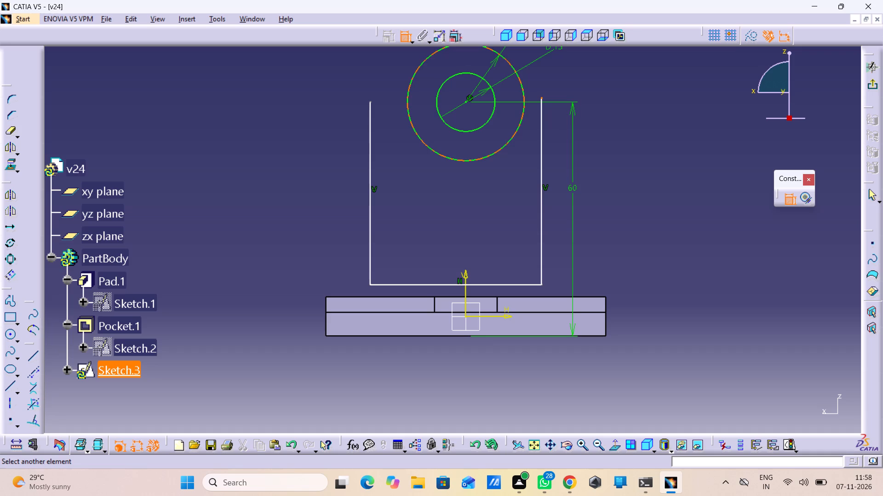
click(524, 91)
right_click(577, 85)
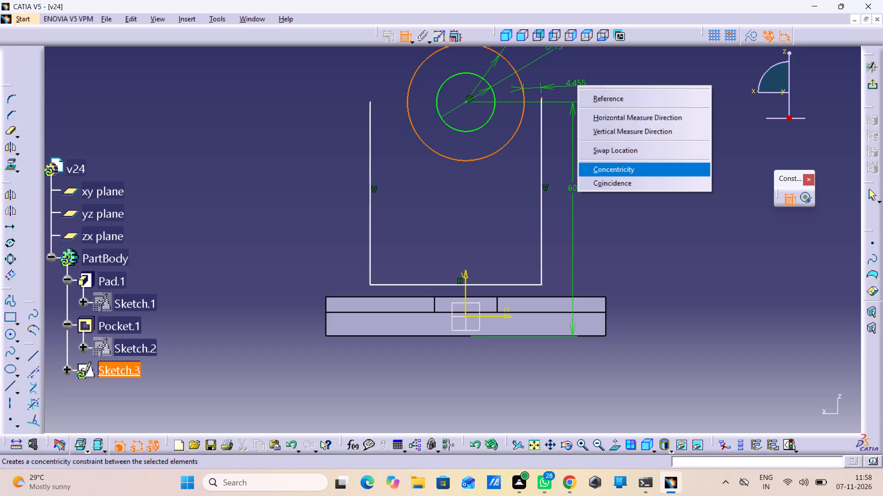
click(608, 180)
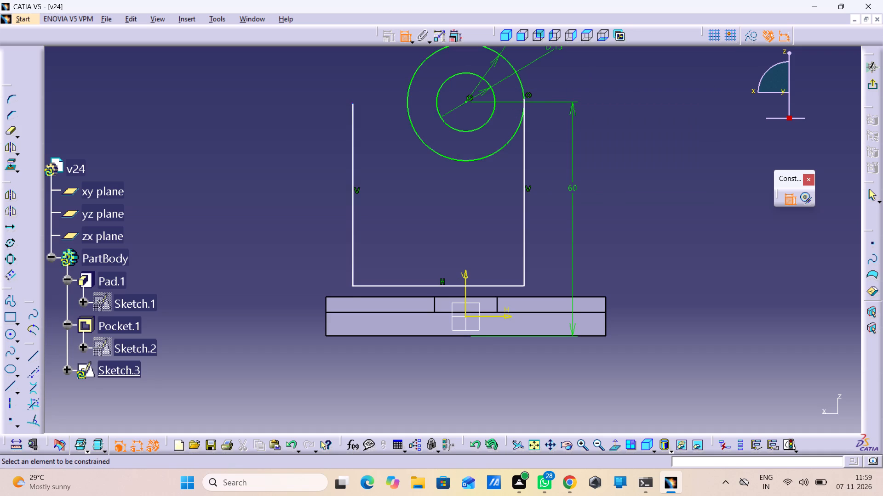
click(352, 101)
click(410, 95)
right_click(371, 120)
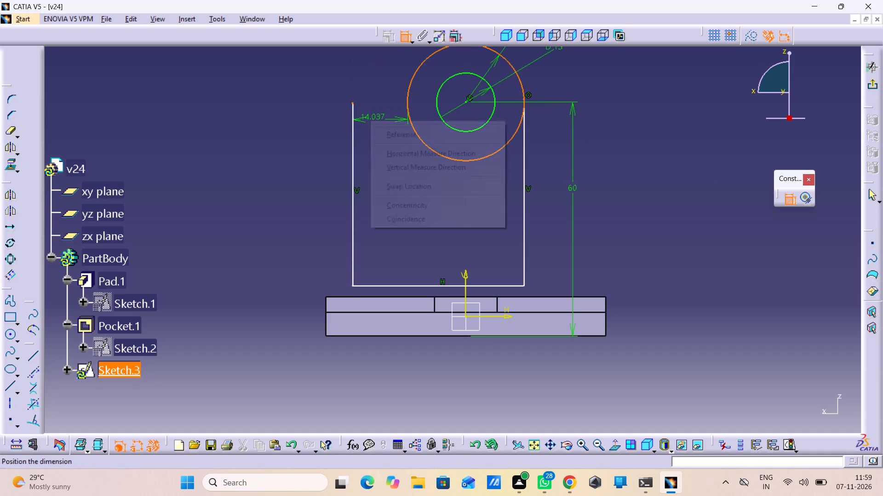
click(411, 224)
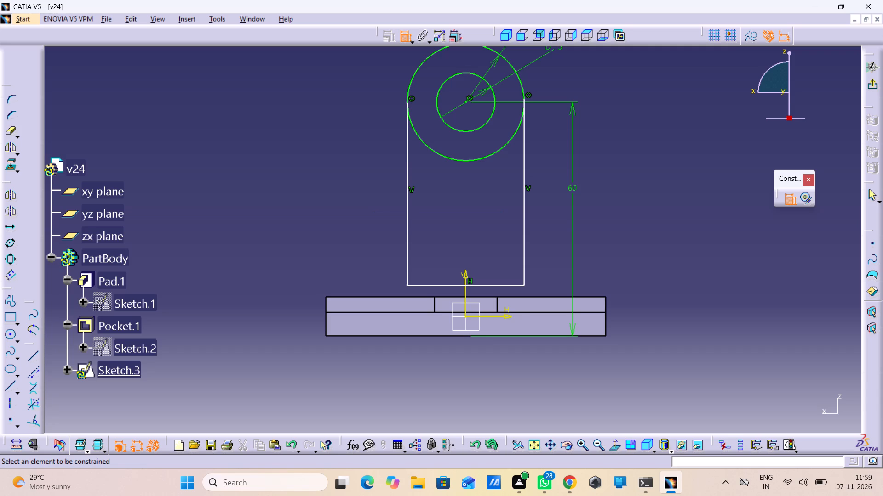
Make the profile's two vertical side lines symmetric about the vertical sketch axis.
click(410, 193)
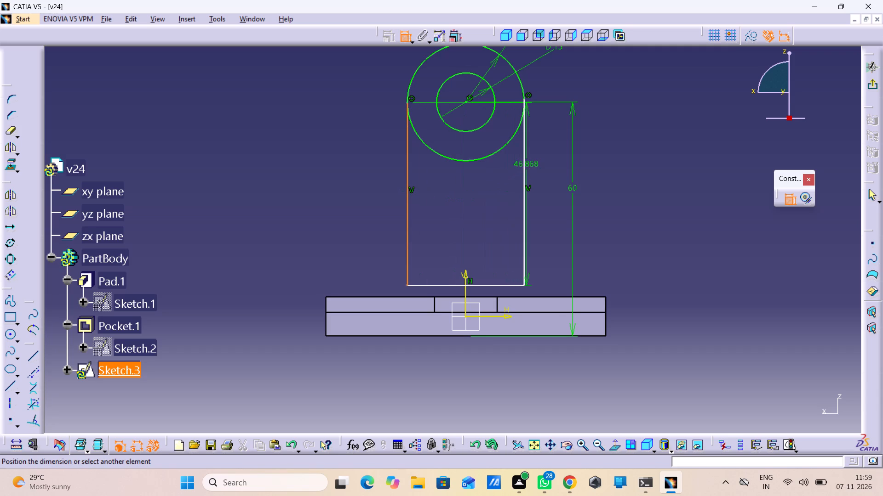
click(521, 166)
right_click(494, 188)
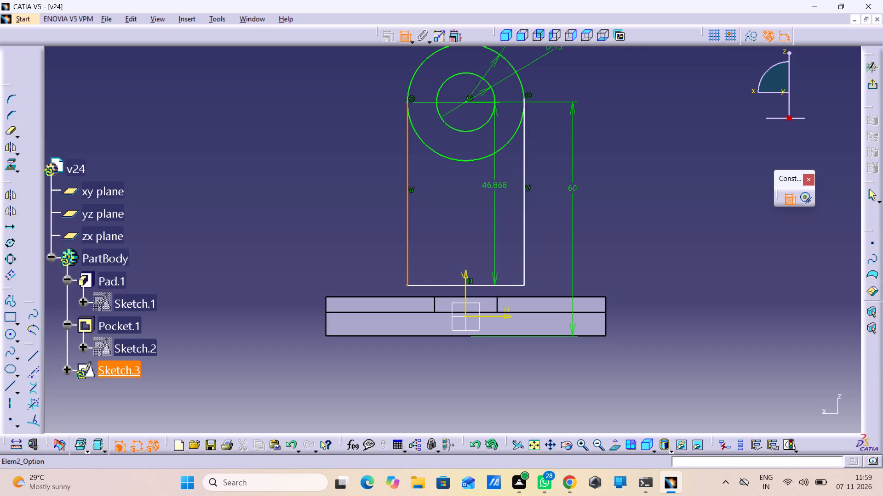
click(514, 175)
click(523, 157)
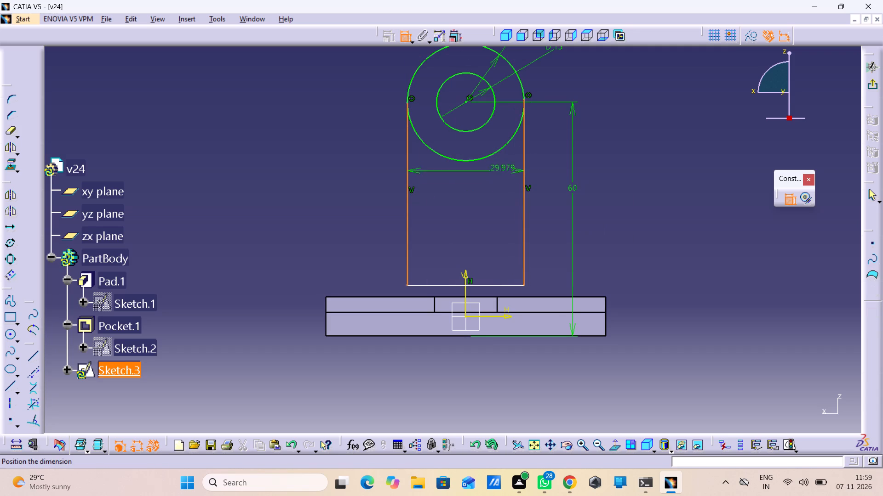
right_click(457, 190)
click(476, 296)
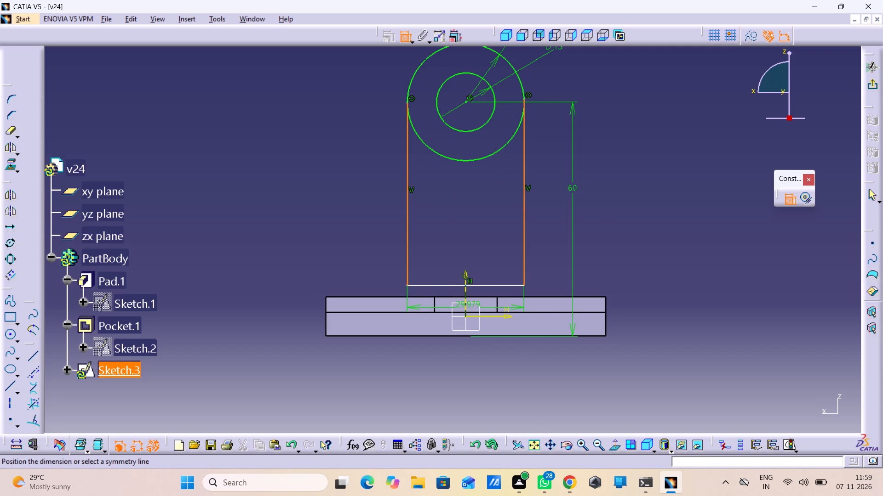
click(464, 278)
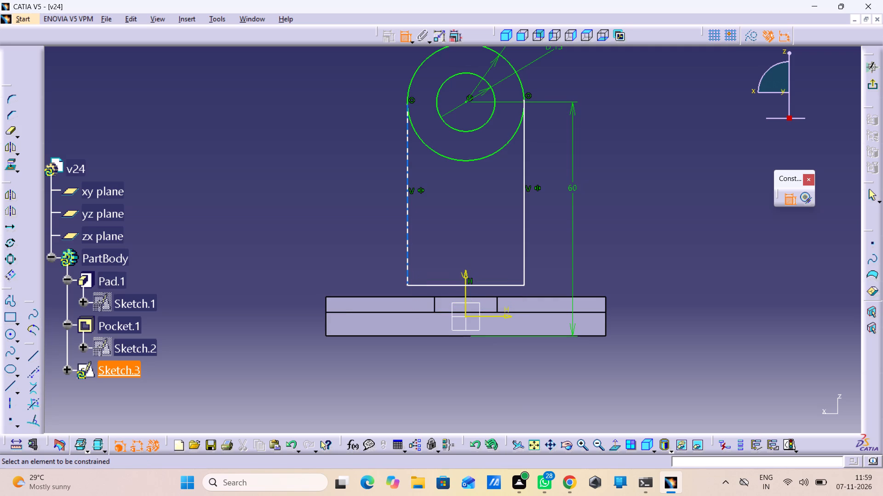
Constrain the profile's bottom line to be coincident with the base's top edge.
click(441, 284)
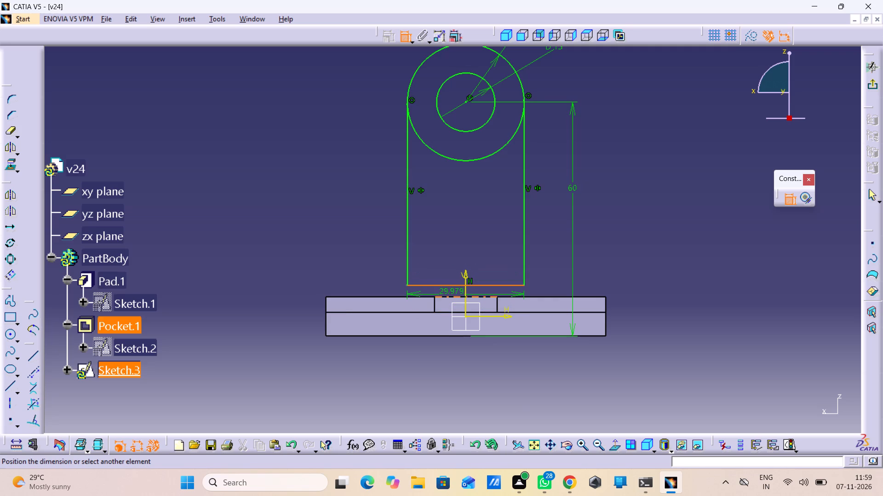
click(455, 296)
right_click(550, 236)
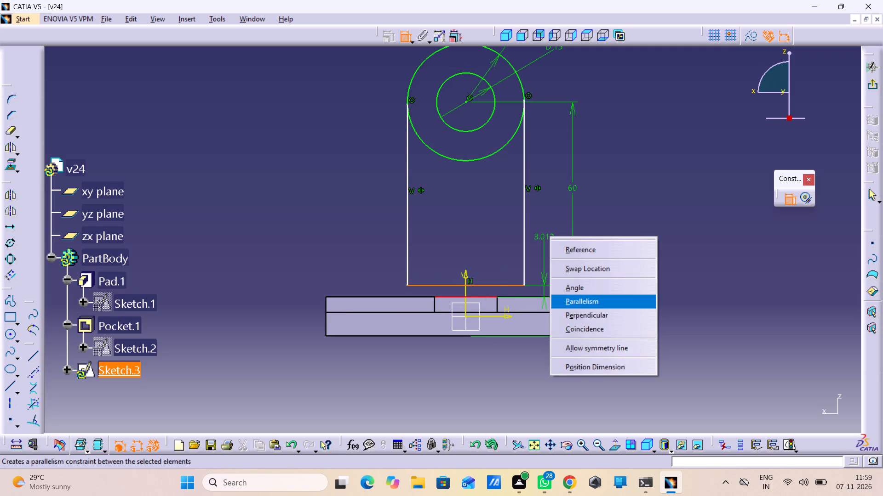
click(577, 328)
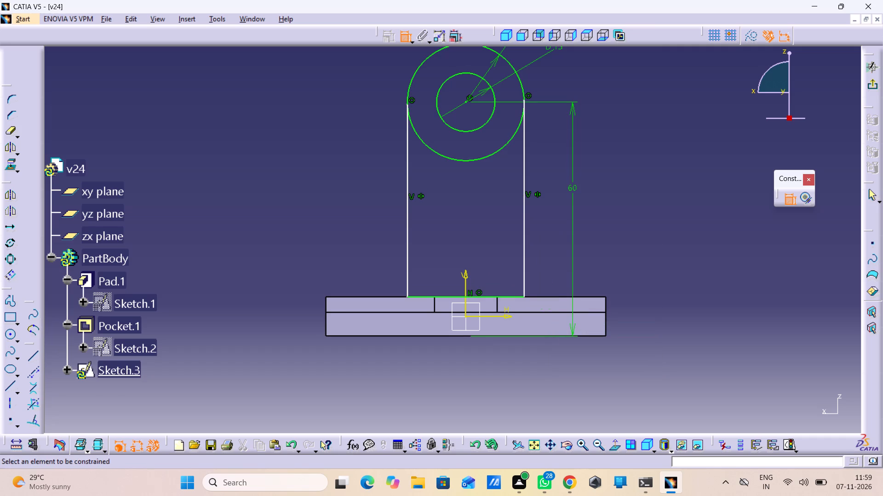
Apply a tangency constraint between the outer circle and the profile's right side line.
click(511, 144)
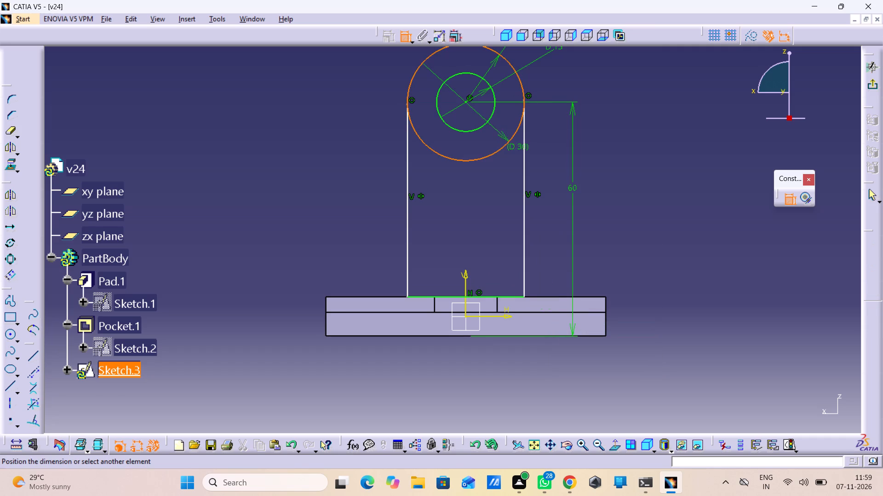
click(524, 183)
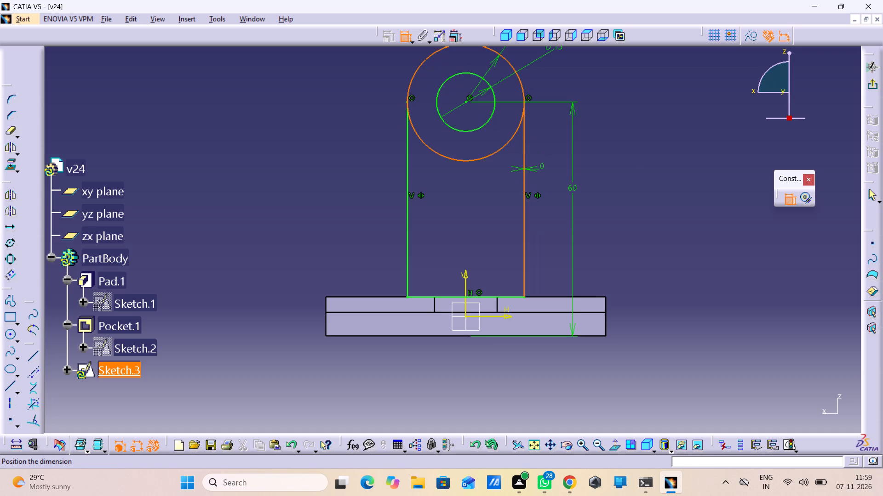
right_click(550, 166)
click(575, 215)
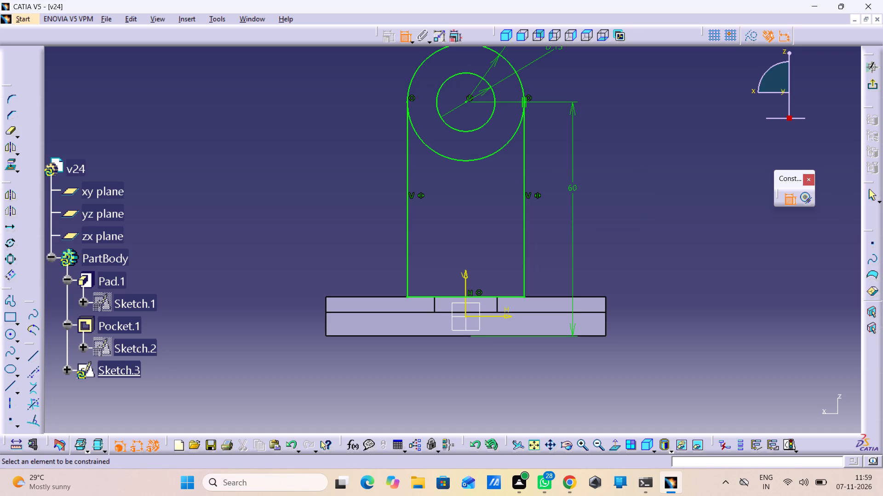
Quick Trim the outer circle's lower arc between the two side lines and exit the sketch.
click(13, 135)
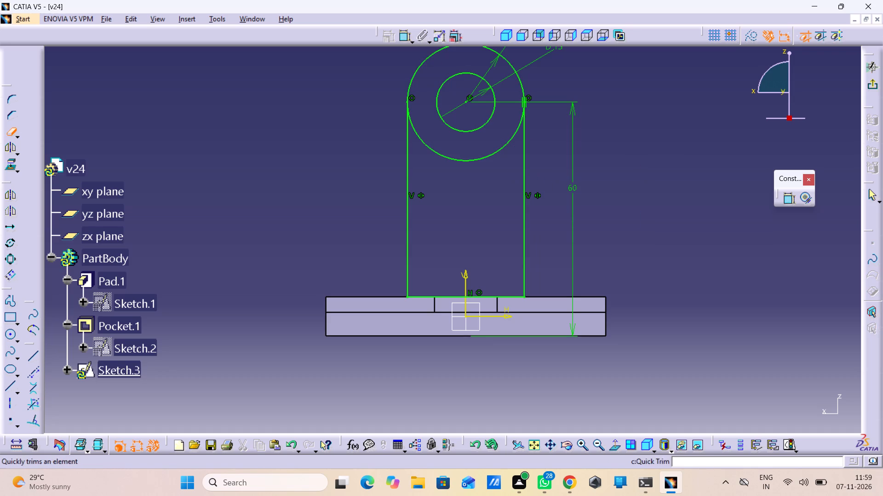
click(432, 151)
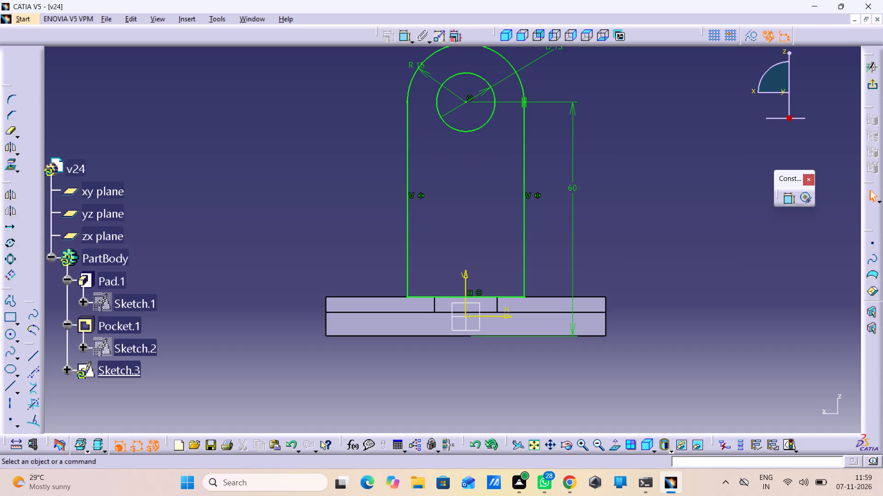
middle_drag(350, 145, 352, 178)
right_click(348, 149)
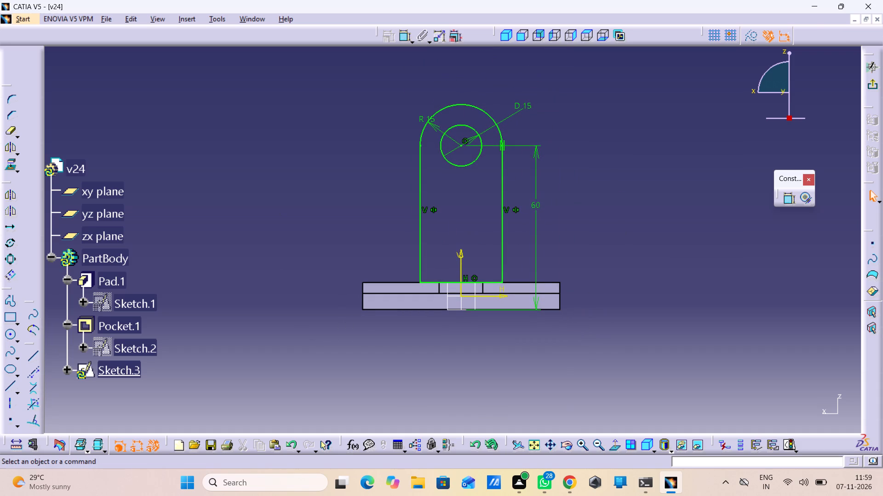
click(872, 84)
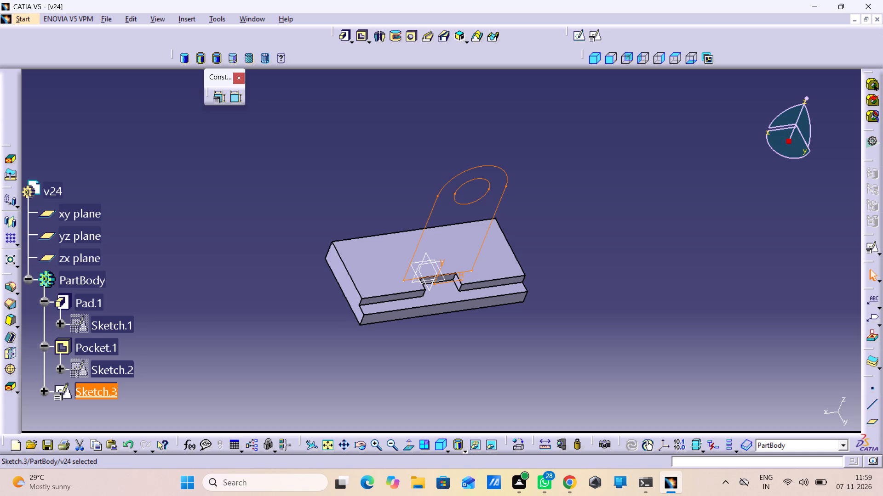
Pad the lug sketch with its circular hole to a length of 13 mm.
click(344, 35)
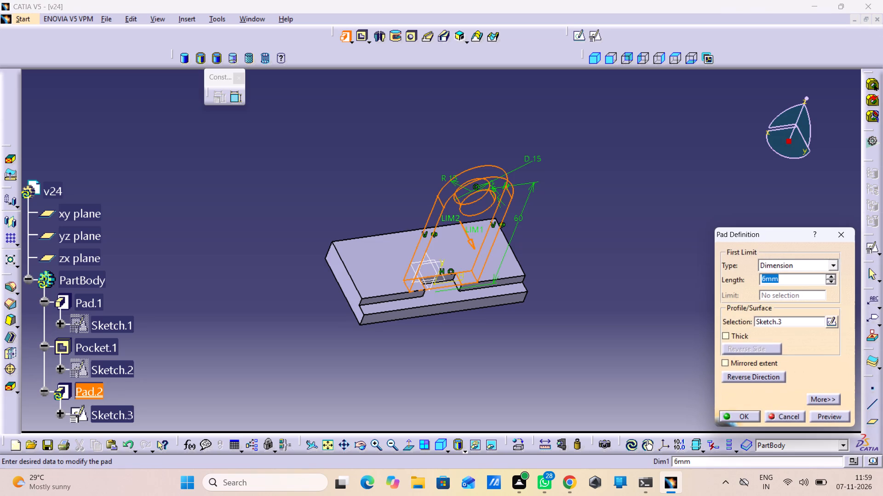
text(13)
key(Return)
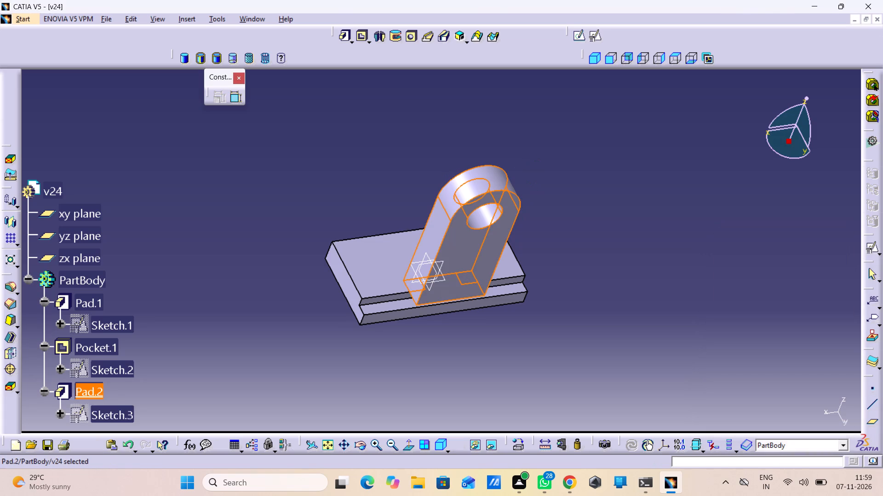
Reopen the lug pad's definition and set its length to 14 mm.
middle_drag(416, 325, 418, 273)
right_click(416, 325)
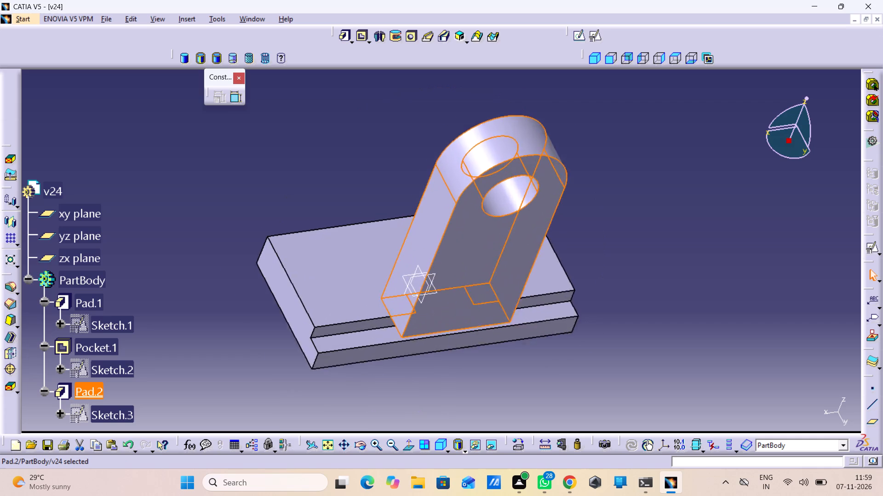
middle_drag(418, 273, 418, 259)
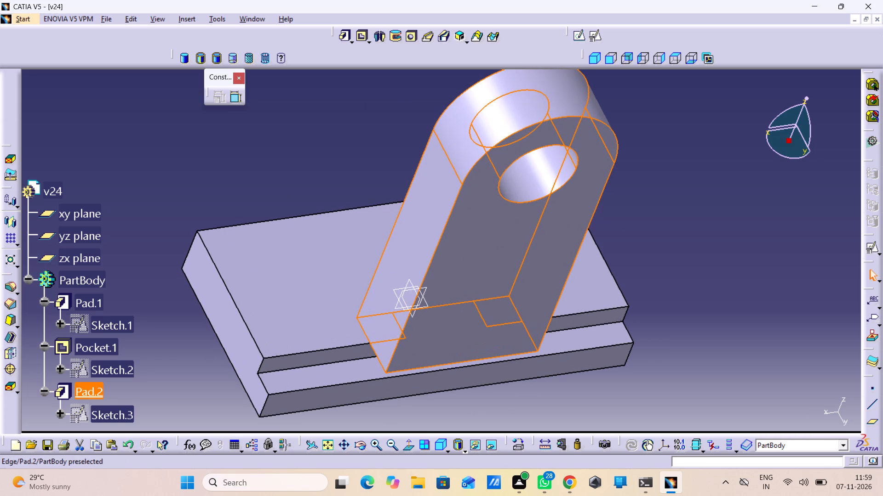
double_click(439, 163)
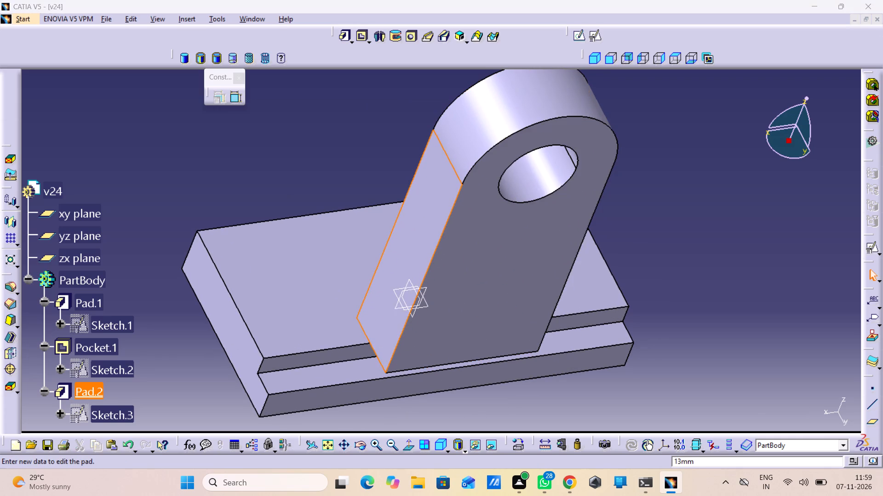
text(14)
key(Return)
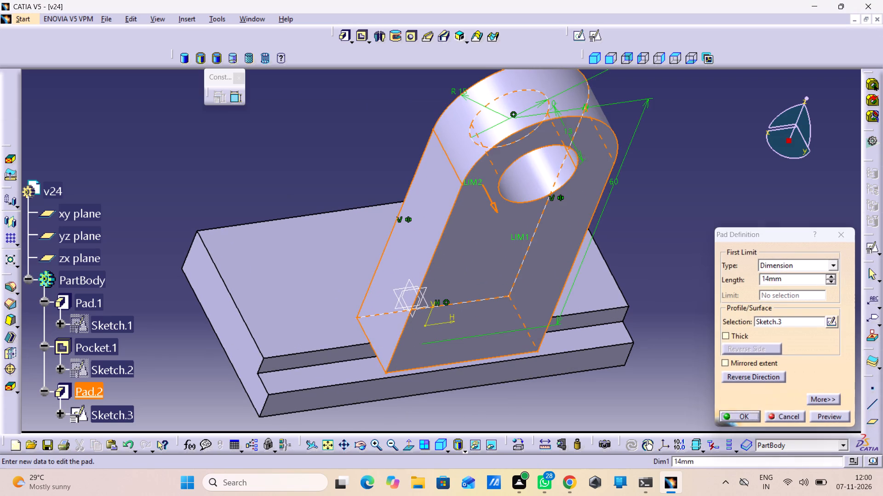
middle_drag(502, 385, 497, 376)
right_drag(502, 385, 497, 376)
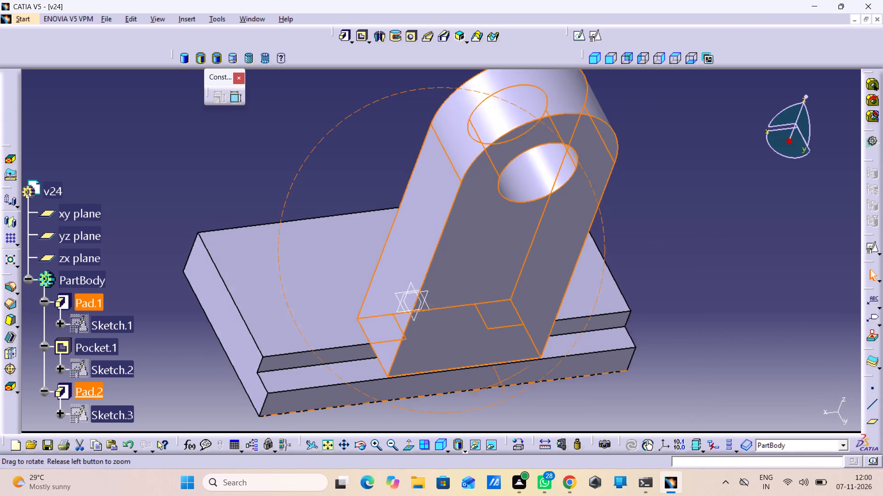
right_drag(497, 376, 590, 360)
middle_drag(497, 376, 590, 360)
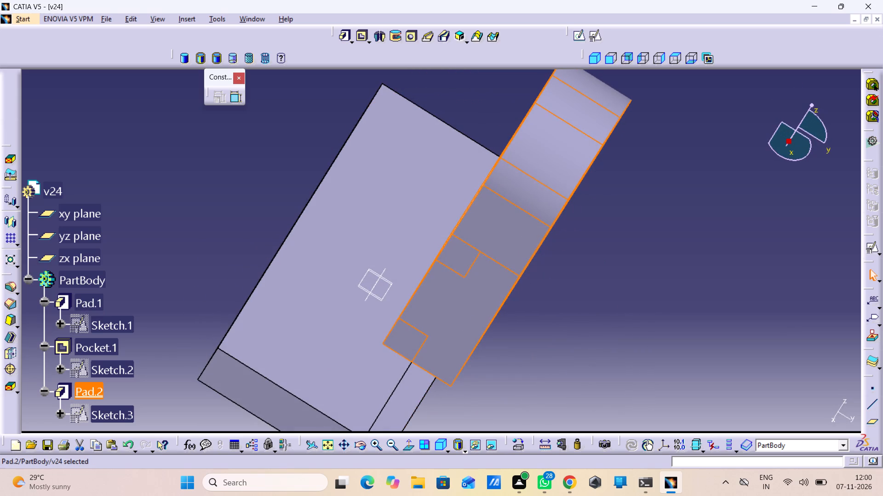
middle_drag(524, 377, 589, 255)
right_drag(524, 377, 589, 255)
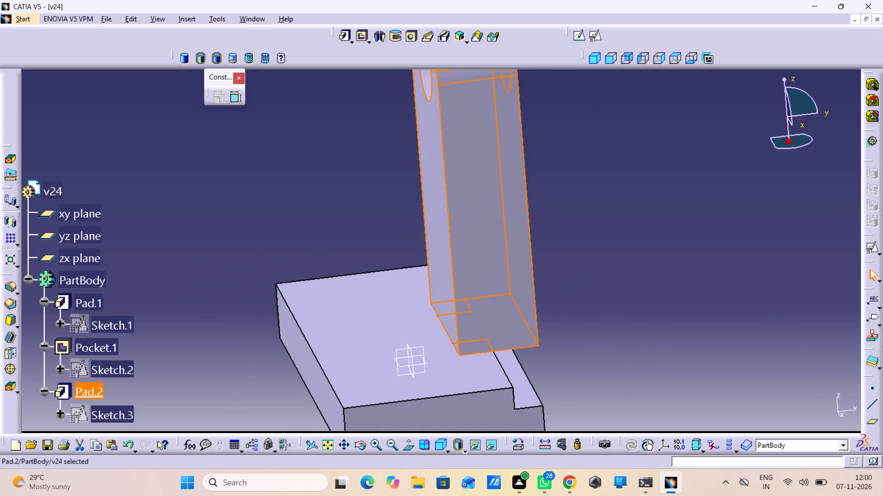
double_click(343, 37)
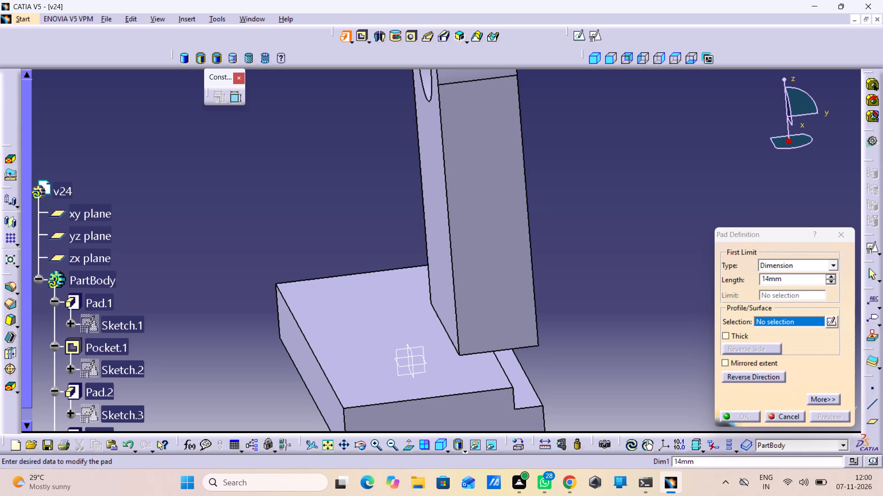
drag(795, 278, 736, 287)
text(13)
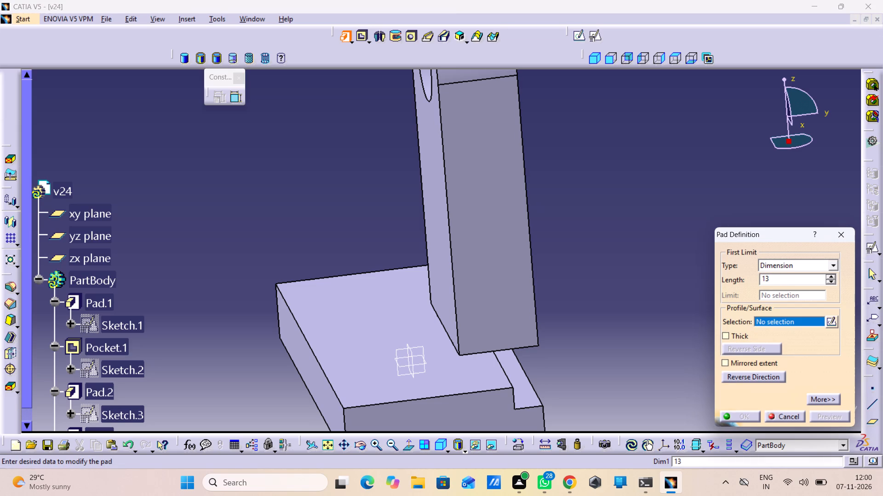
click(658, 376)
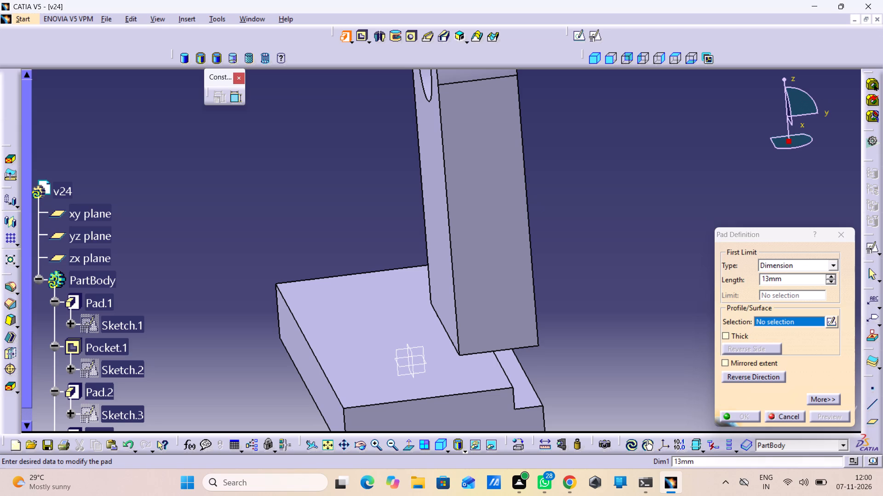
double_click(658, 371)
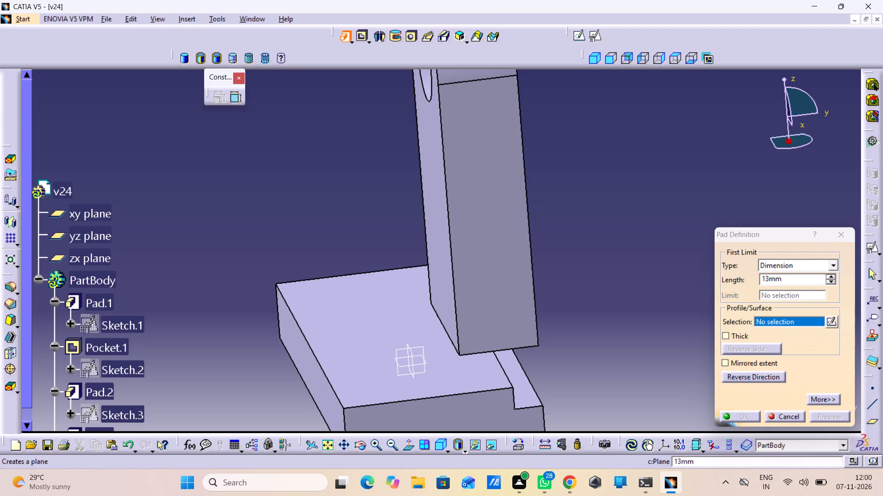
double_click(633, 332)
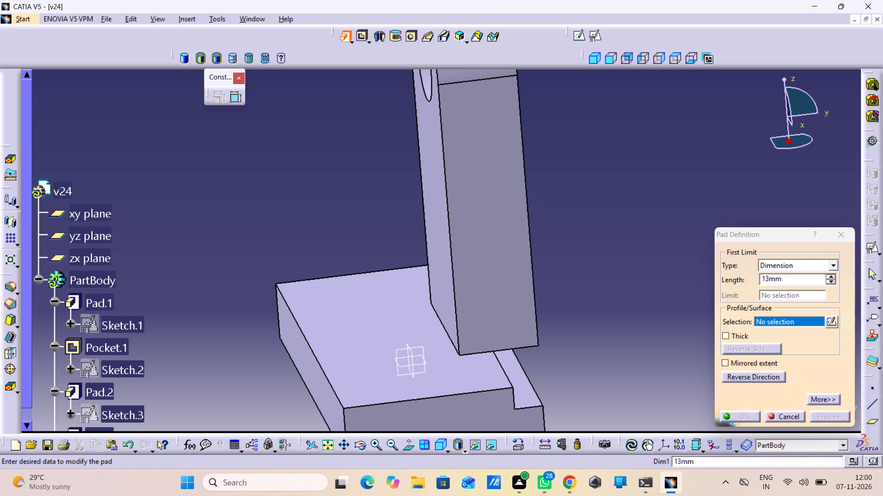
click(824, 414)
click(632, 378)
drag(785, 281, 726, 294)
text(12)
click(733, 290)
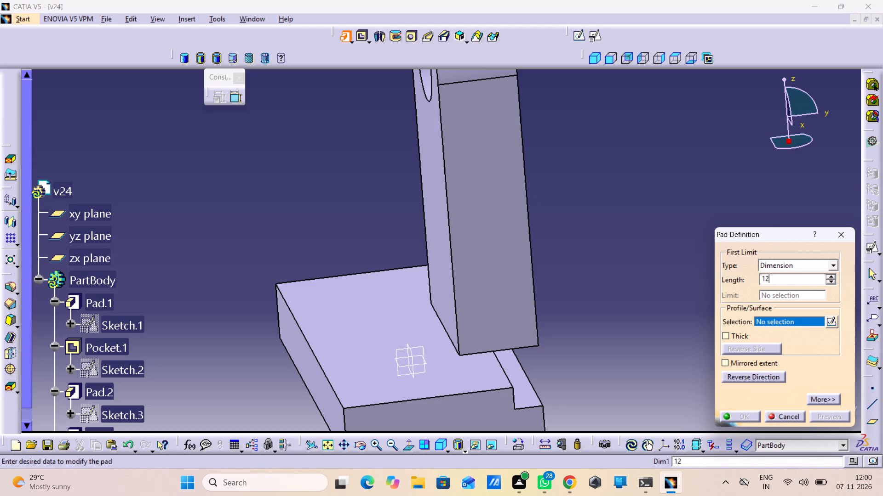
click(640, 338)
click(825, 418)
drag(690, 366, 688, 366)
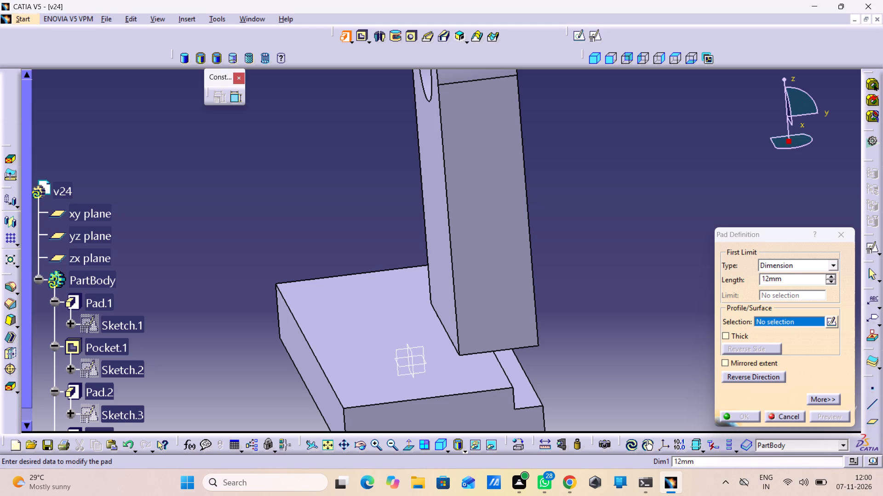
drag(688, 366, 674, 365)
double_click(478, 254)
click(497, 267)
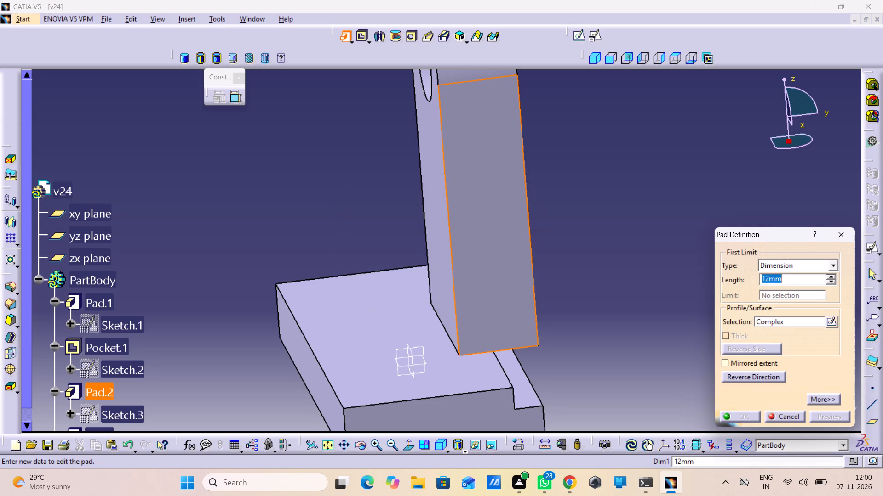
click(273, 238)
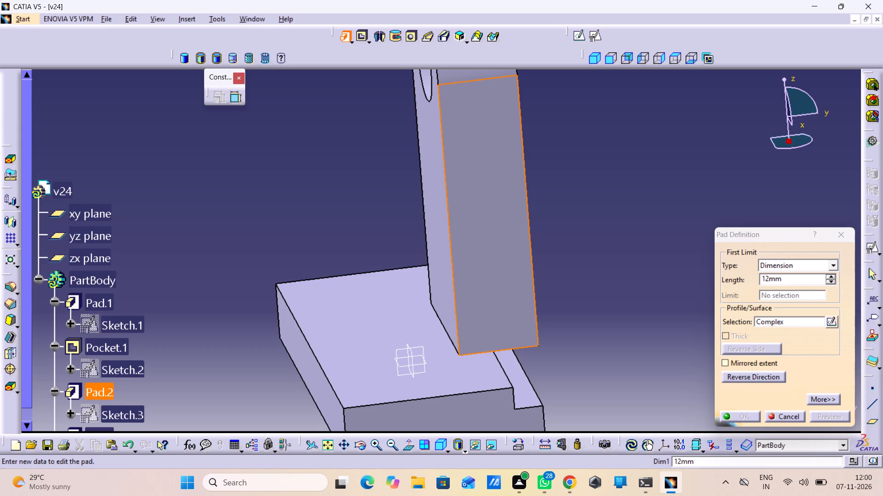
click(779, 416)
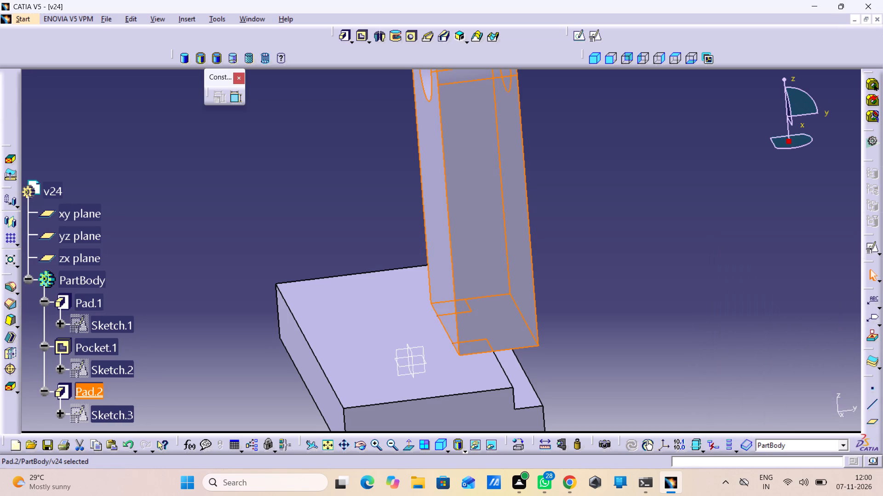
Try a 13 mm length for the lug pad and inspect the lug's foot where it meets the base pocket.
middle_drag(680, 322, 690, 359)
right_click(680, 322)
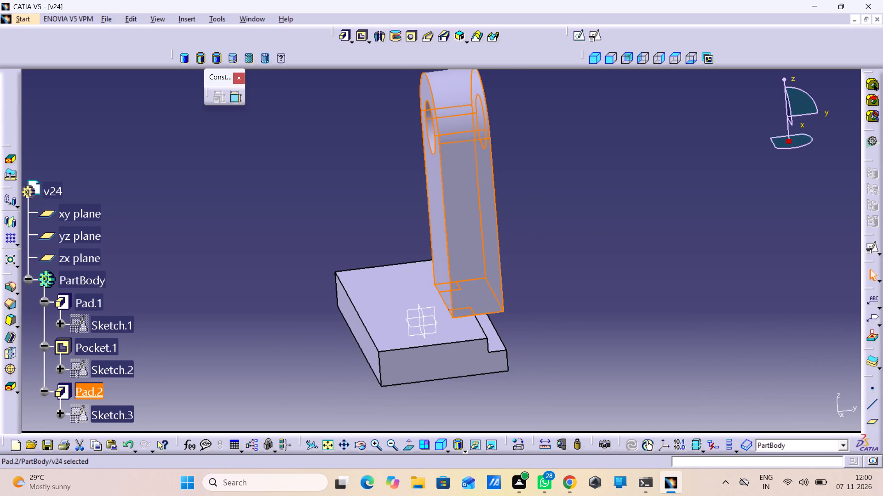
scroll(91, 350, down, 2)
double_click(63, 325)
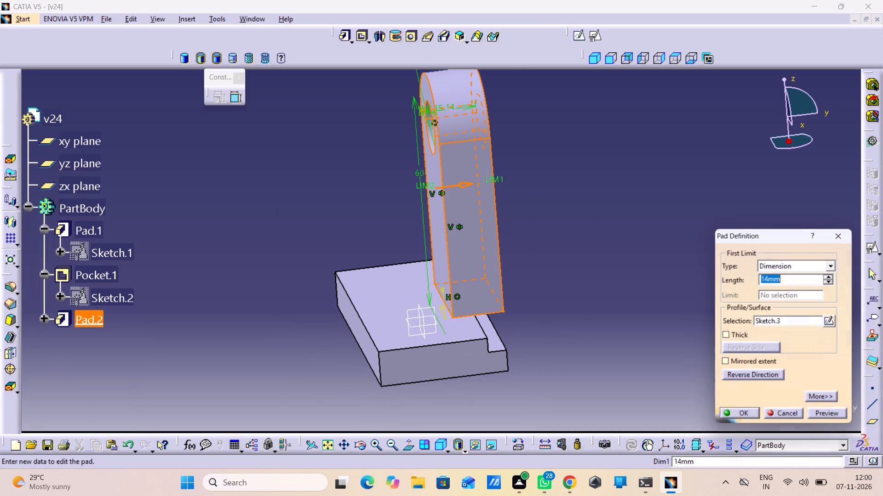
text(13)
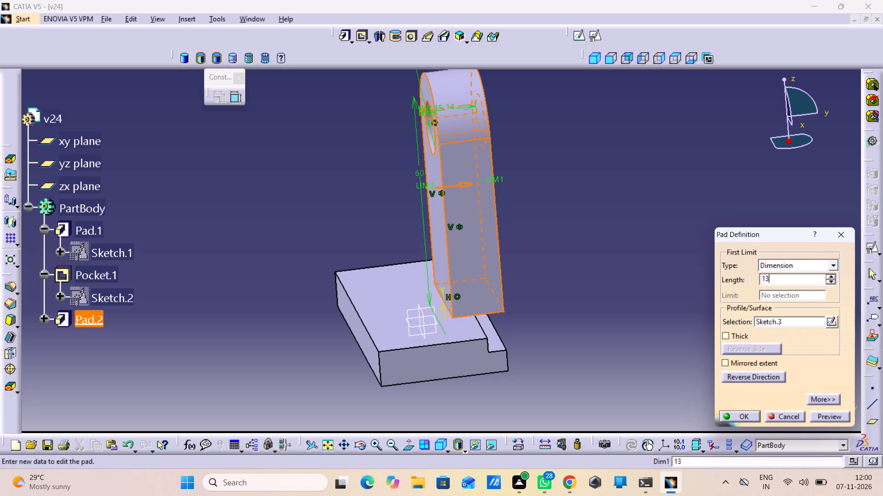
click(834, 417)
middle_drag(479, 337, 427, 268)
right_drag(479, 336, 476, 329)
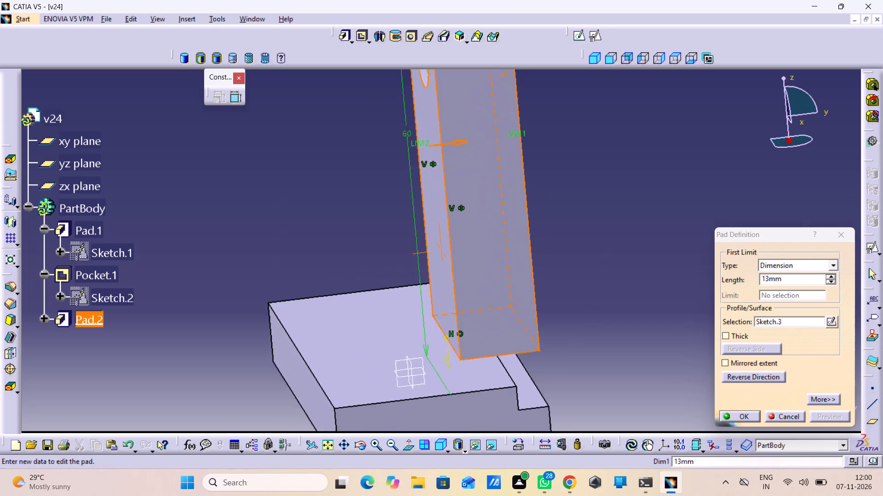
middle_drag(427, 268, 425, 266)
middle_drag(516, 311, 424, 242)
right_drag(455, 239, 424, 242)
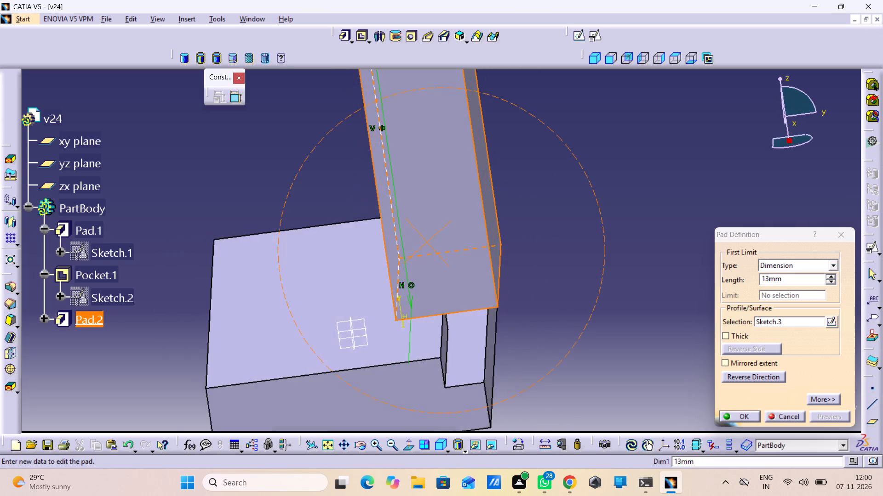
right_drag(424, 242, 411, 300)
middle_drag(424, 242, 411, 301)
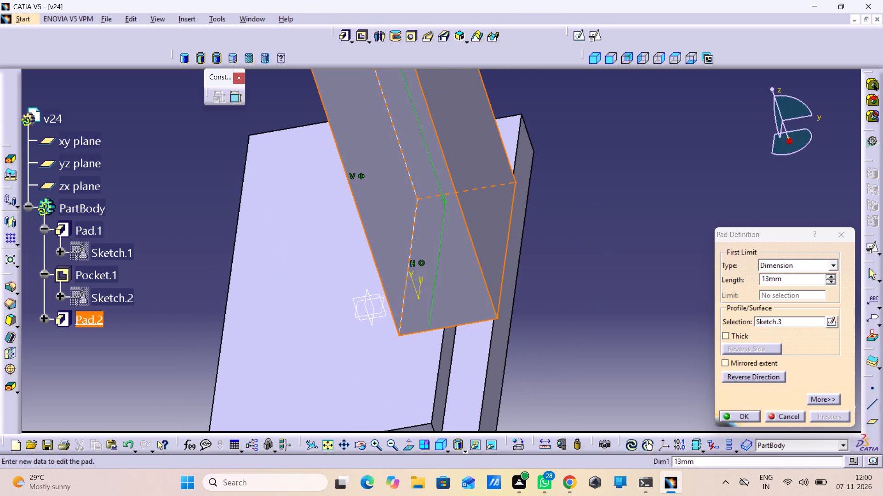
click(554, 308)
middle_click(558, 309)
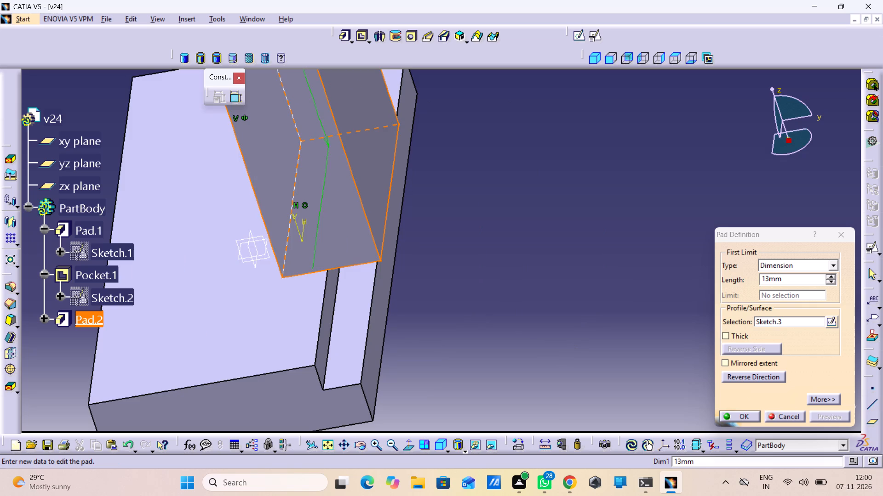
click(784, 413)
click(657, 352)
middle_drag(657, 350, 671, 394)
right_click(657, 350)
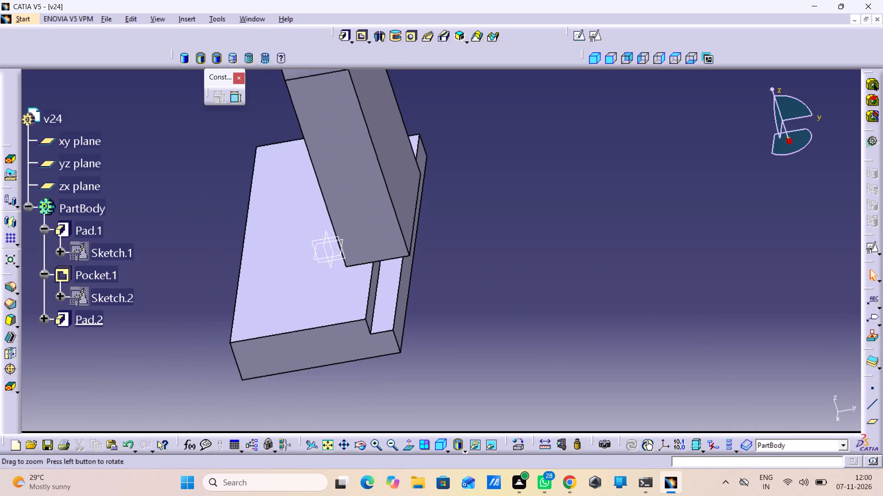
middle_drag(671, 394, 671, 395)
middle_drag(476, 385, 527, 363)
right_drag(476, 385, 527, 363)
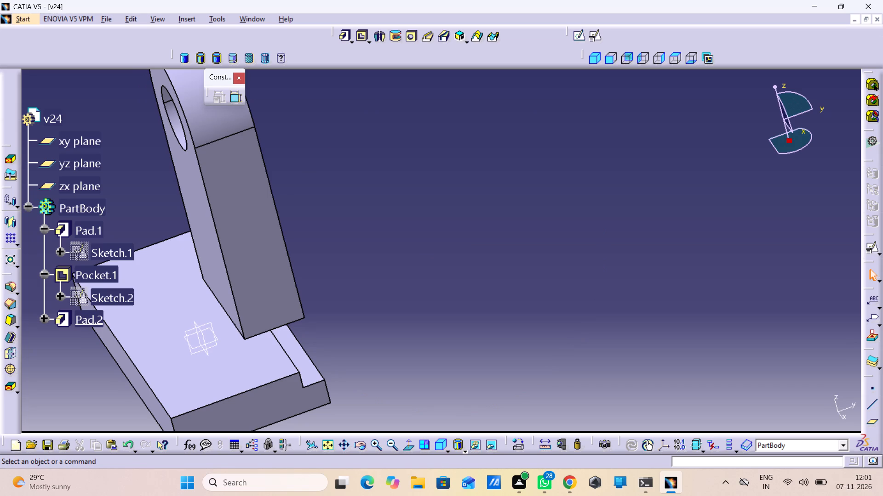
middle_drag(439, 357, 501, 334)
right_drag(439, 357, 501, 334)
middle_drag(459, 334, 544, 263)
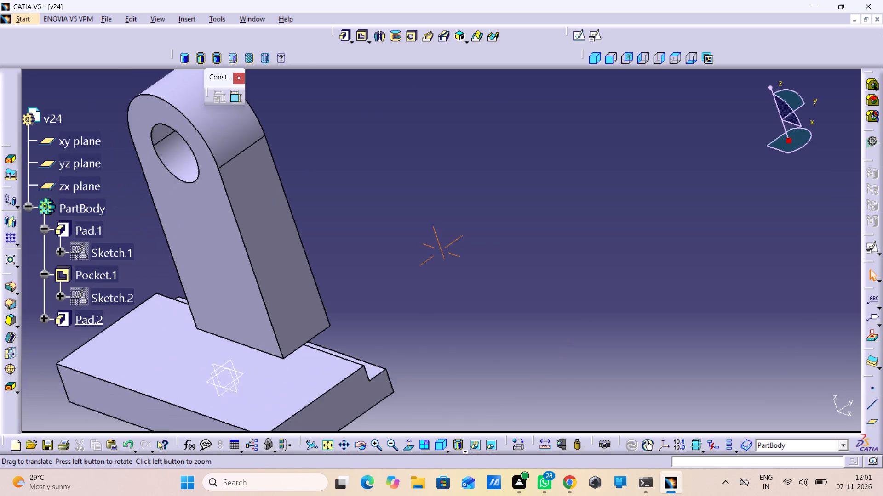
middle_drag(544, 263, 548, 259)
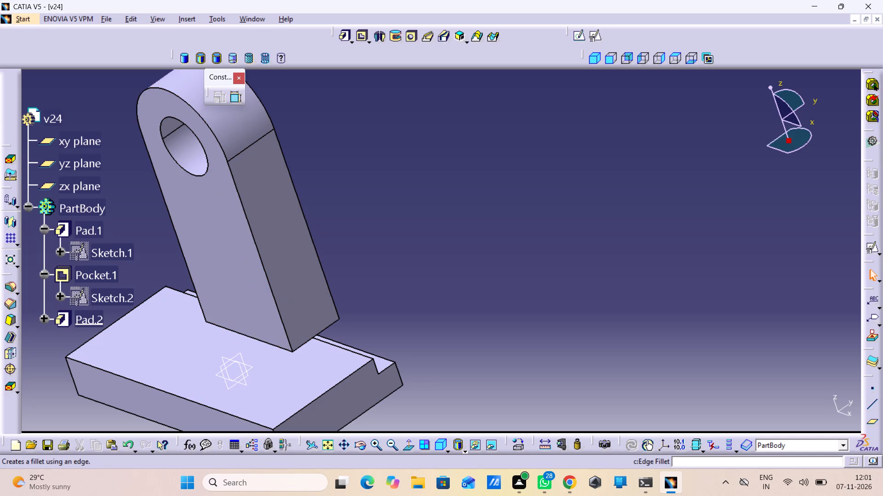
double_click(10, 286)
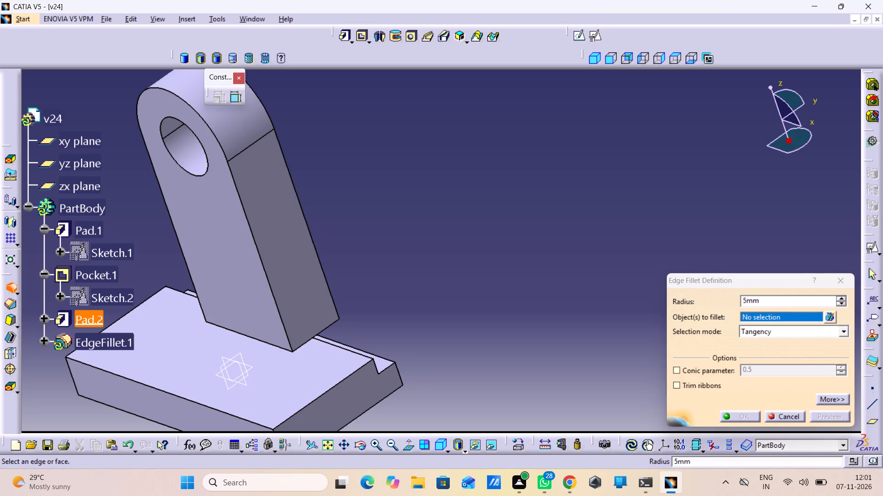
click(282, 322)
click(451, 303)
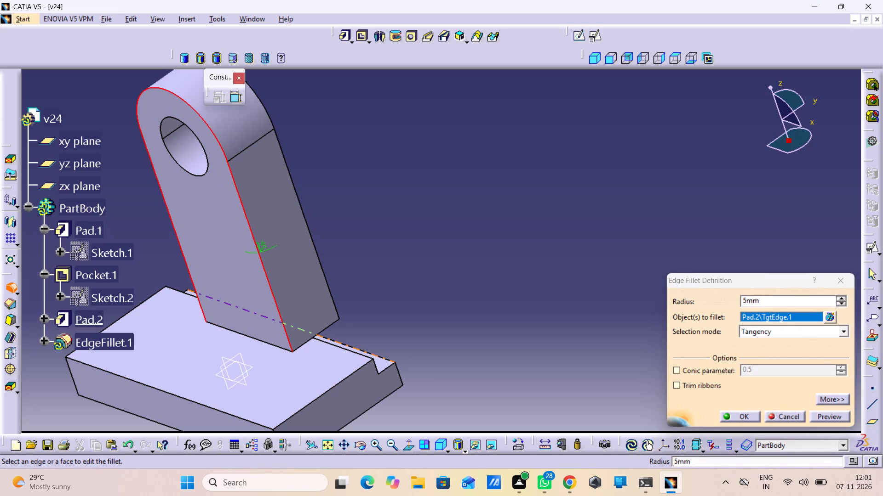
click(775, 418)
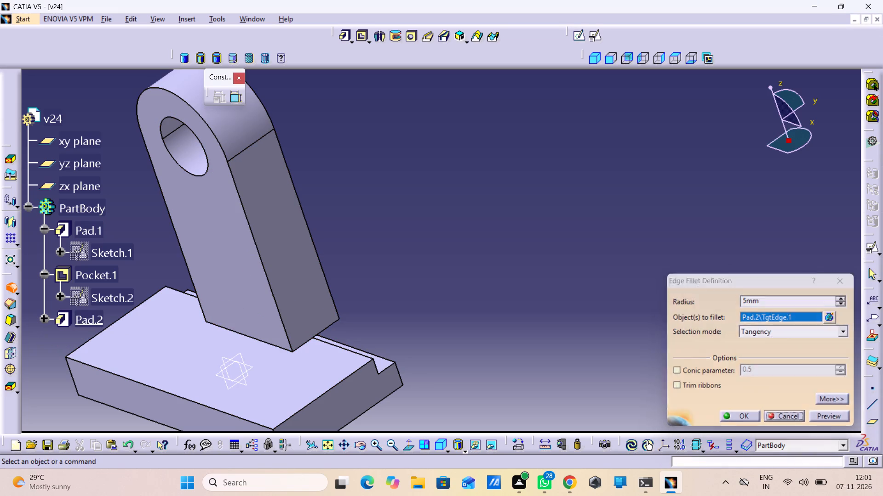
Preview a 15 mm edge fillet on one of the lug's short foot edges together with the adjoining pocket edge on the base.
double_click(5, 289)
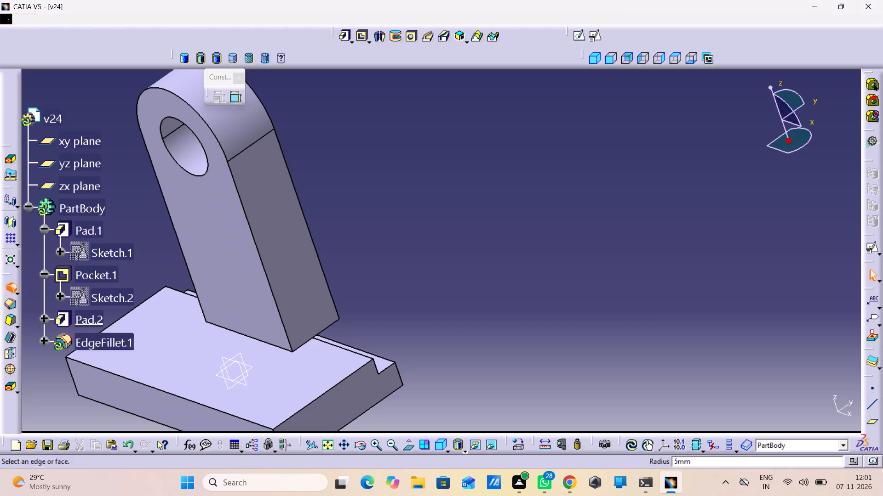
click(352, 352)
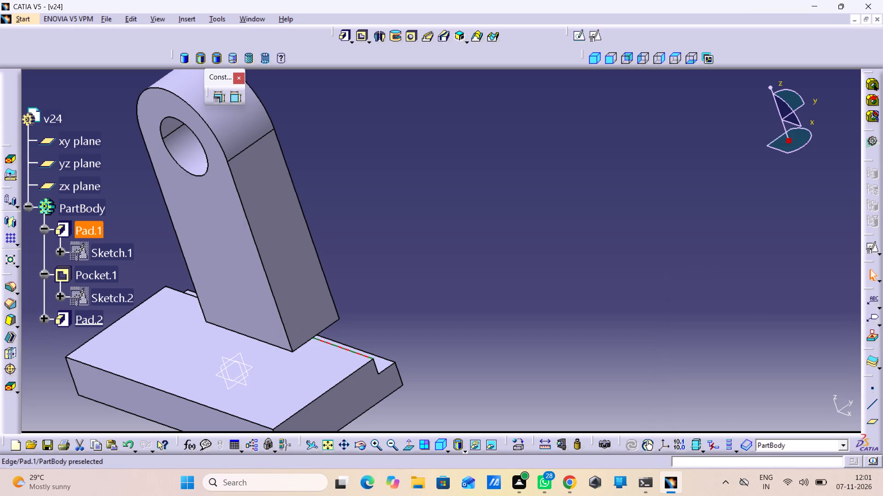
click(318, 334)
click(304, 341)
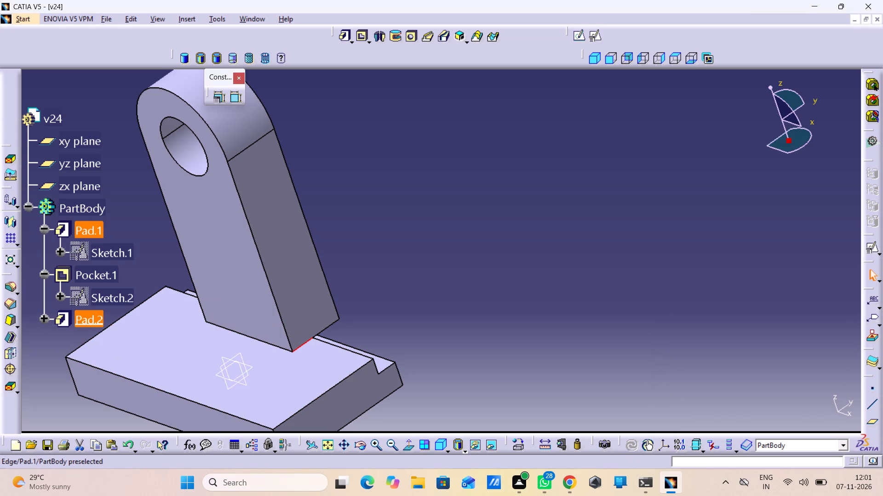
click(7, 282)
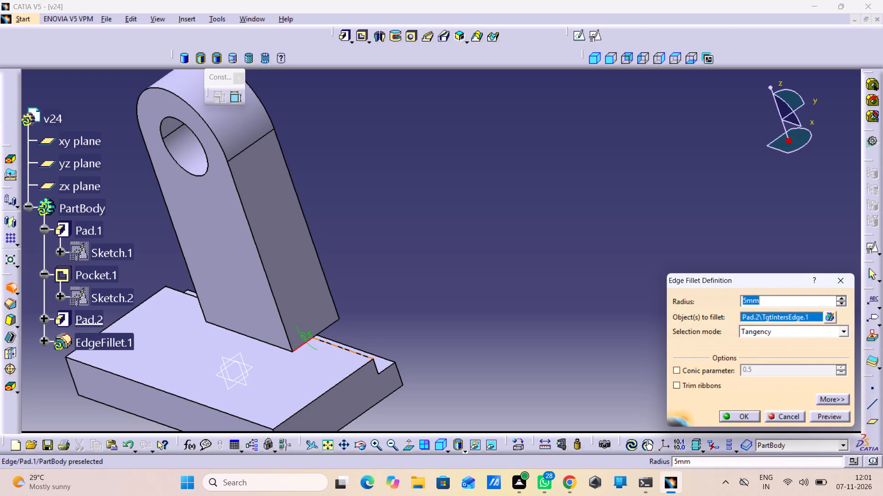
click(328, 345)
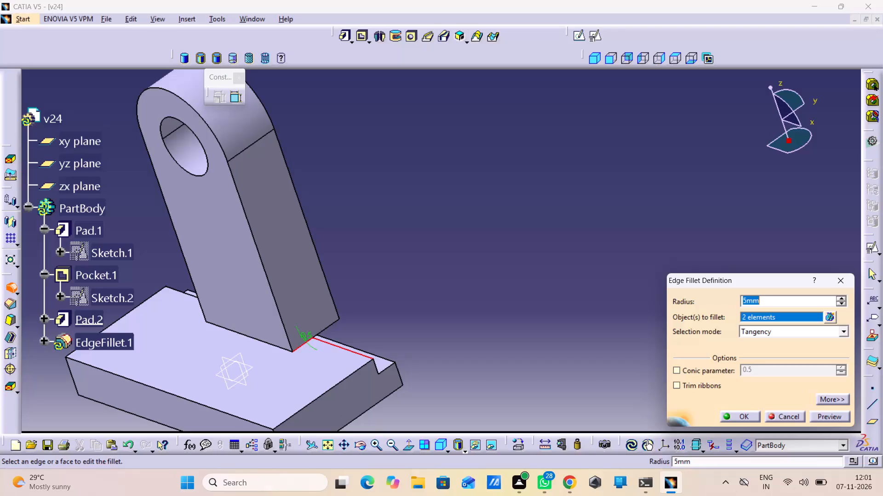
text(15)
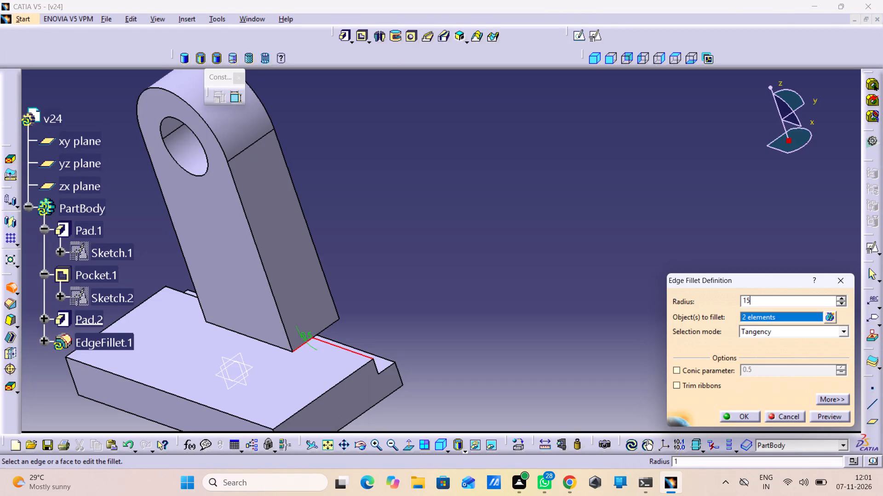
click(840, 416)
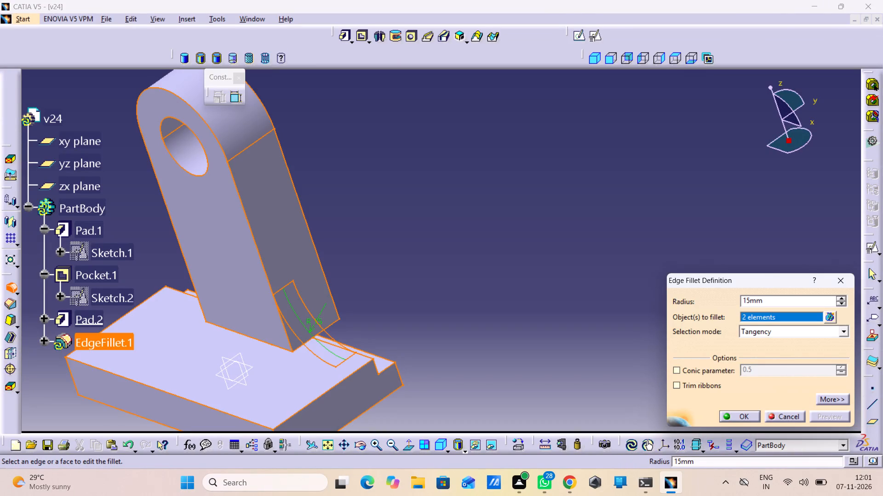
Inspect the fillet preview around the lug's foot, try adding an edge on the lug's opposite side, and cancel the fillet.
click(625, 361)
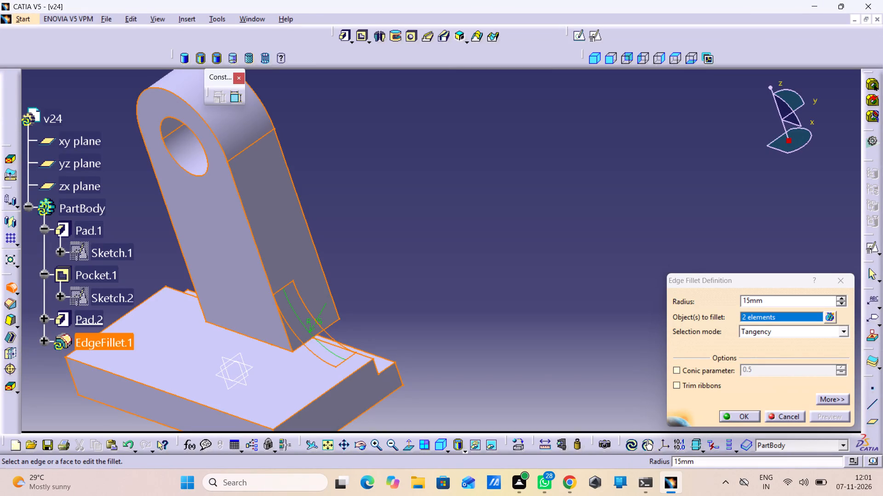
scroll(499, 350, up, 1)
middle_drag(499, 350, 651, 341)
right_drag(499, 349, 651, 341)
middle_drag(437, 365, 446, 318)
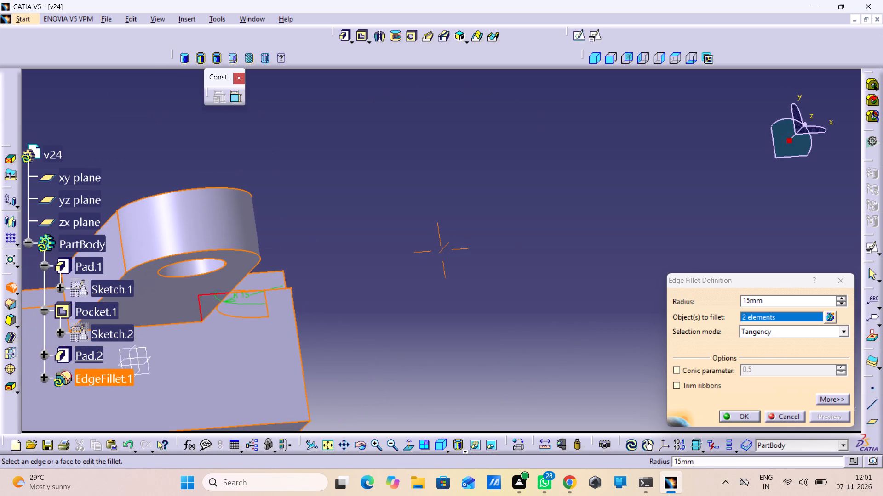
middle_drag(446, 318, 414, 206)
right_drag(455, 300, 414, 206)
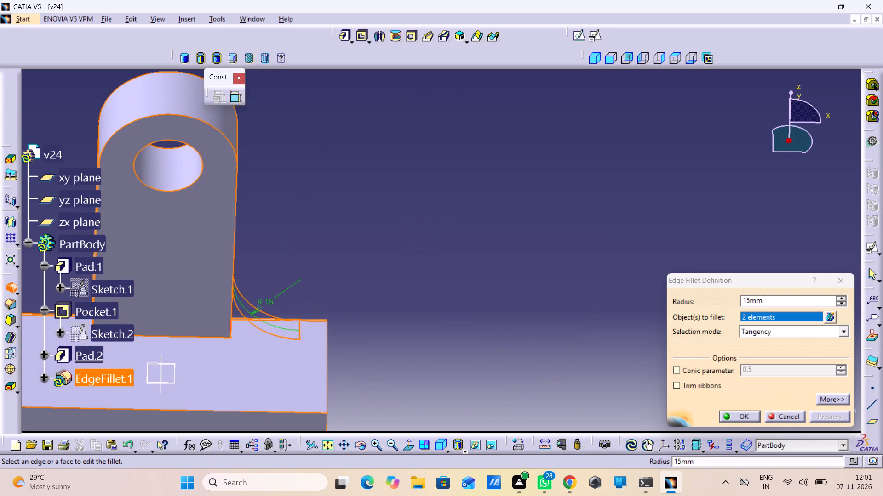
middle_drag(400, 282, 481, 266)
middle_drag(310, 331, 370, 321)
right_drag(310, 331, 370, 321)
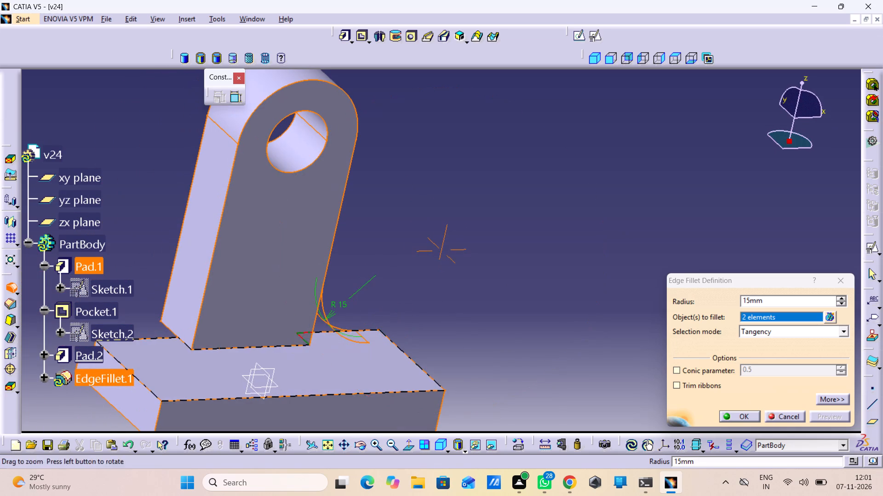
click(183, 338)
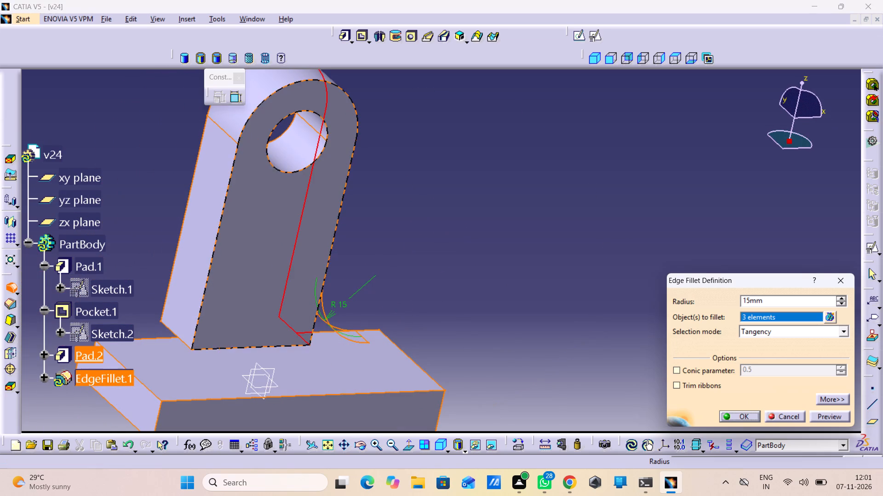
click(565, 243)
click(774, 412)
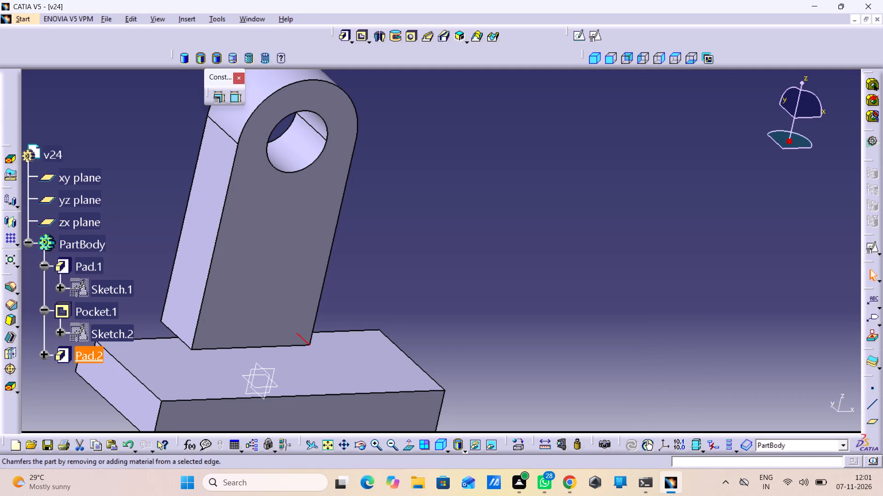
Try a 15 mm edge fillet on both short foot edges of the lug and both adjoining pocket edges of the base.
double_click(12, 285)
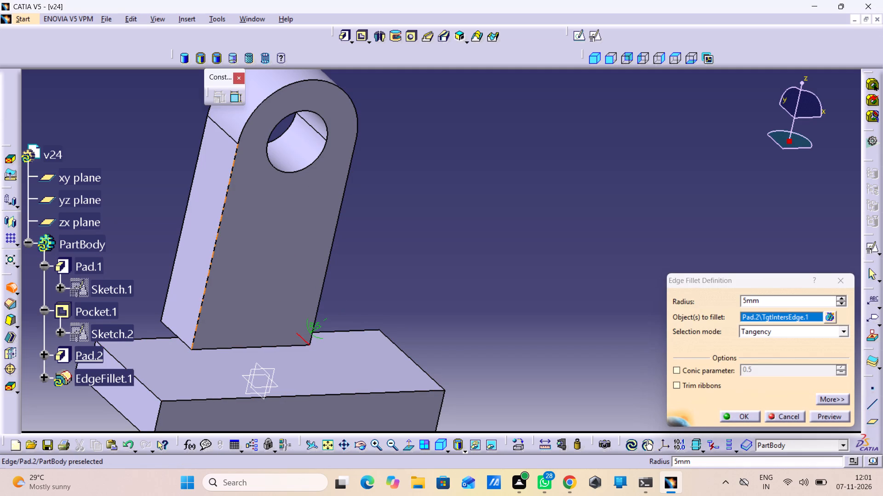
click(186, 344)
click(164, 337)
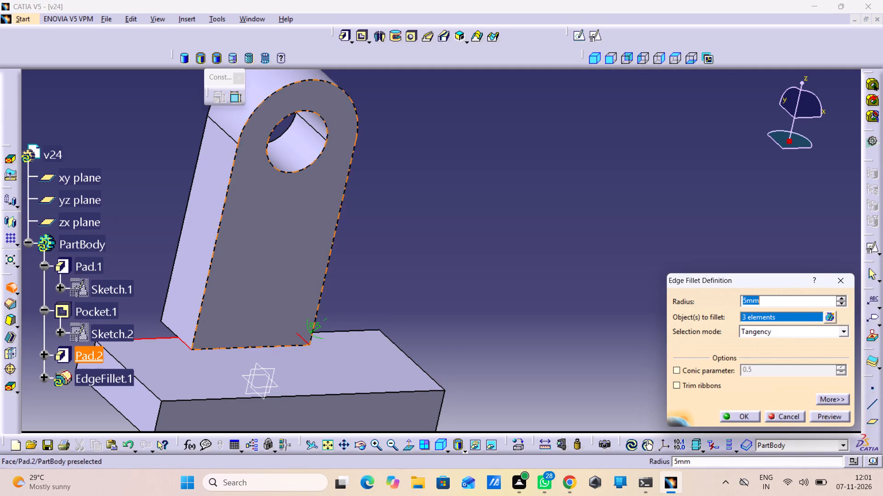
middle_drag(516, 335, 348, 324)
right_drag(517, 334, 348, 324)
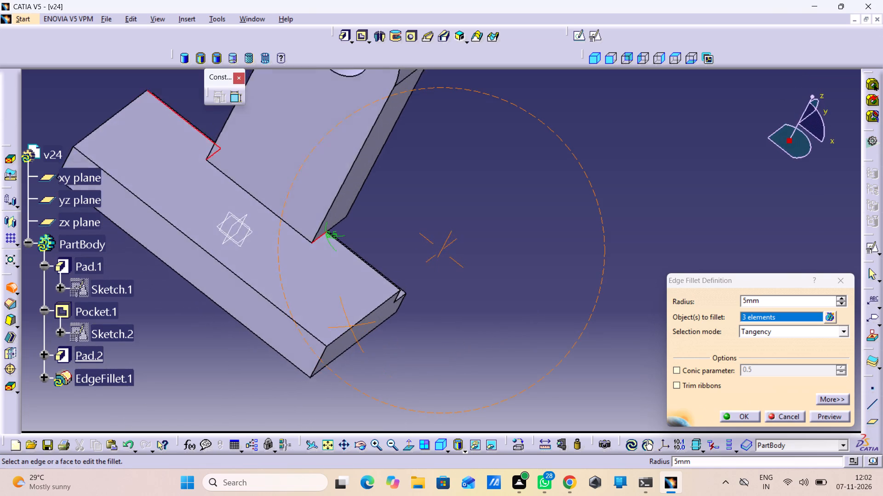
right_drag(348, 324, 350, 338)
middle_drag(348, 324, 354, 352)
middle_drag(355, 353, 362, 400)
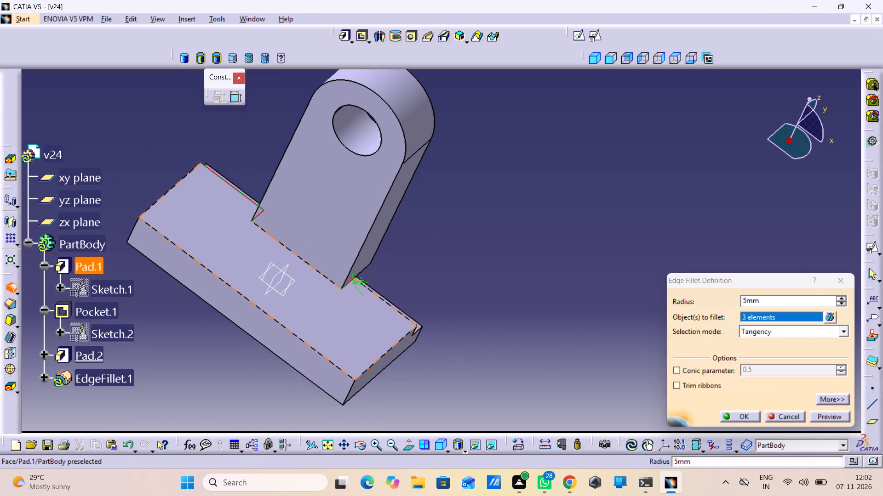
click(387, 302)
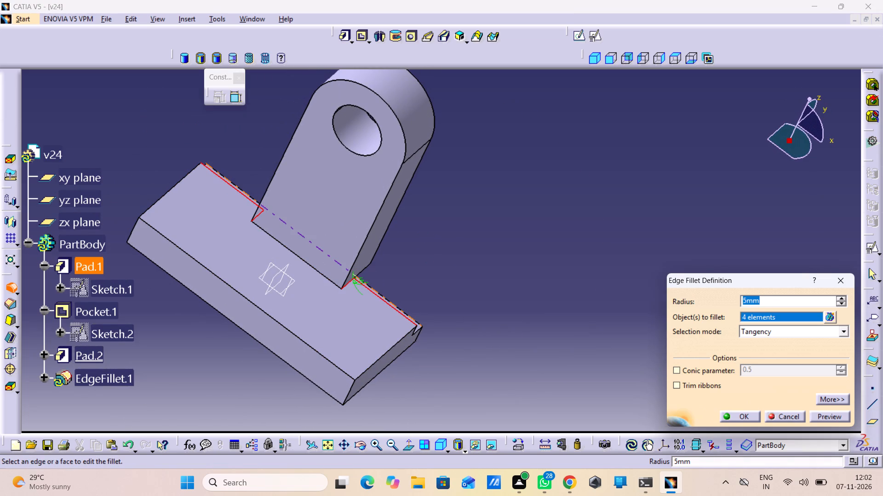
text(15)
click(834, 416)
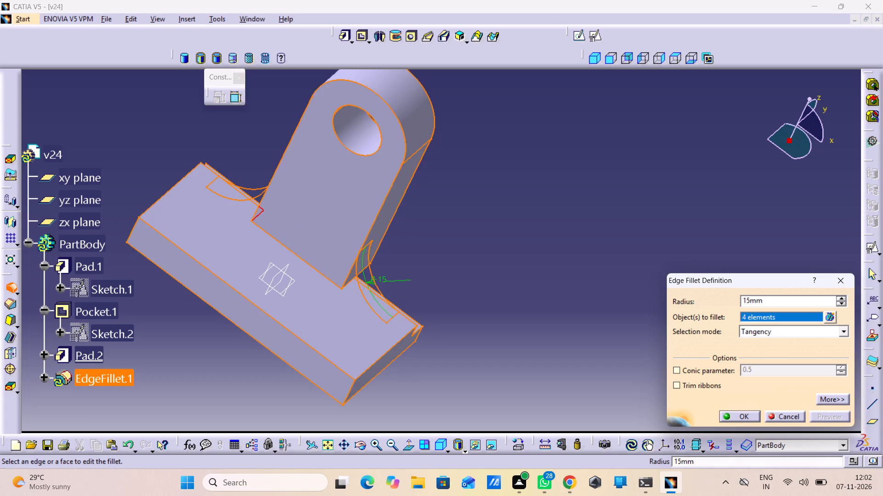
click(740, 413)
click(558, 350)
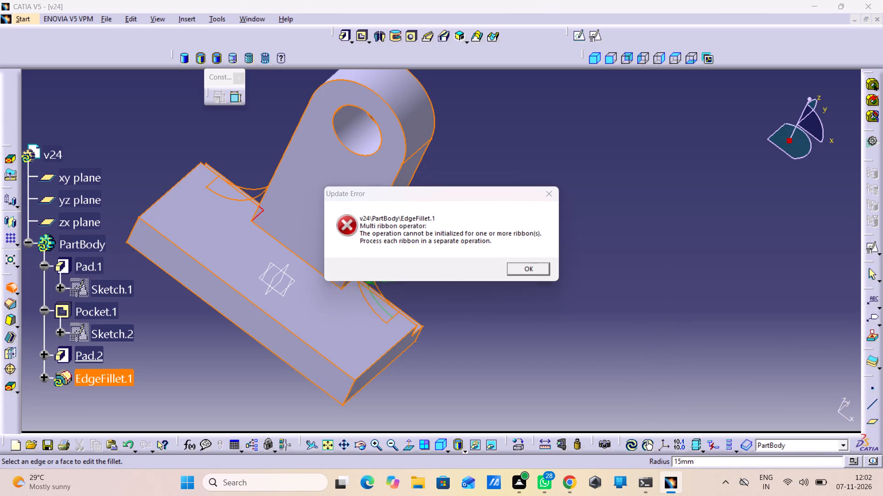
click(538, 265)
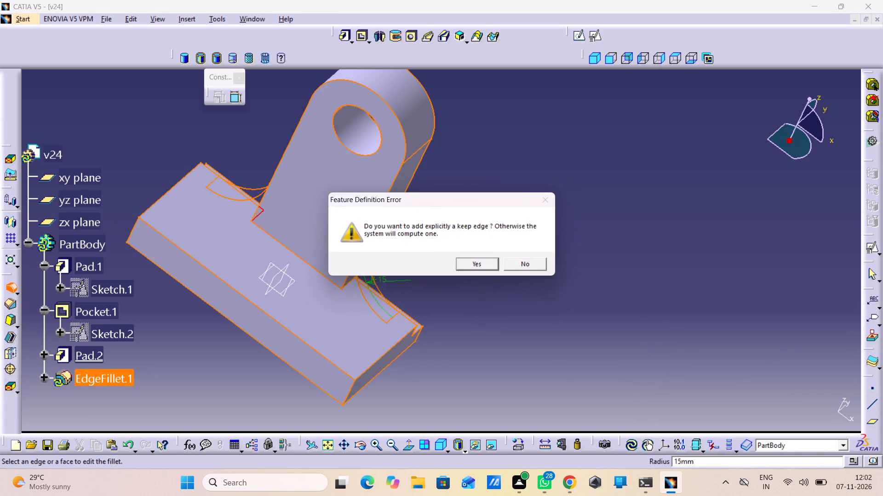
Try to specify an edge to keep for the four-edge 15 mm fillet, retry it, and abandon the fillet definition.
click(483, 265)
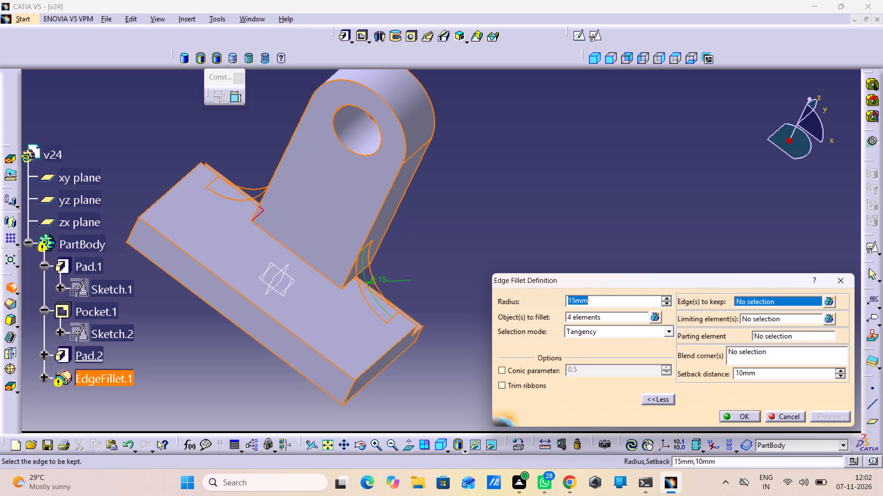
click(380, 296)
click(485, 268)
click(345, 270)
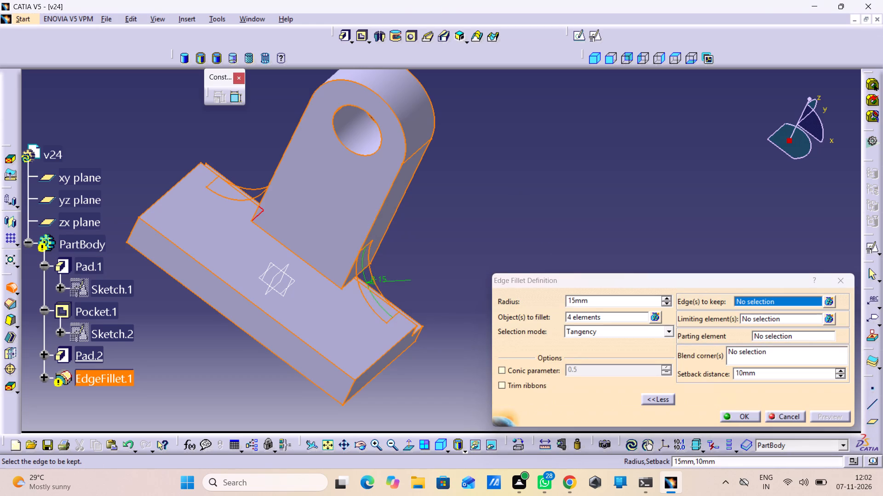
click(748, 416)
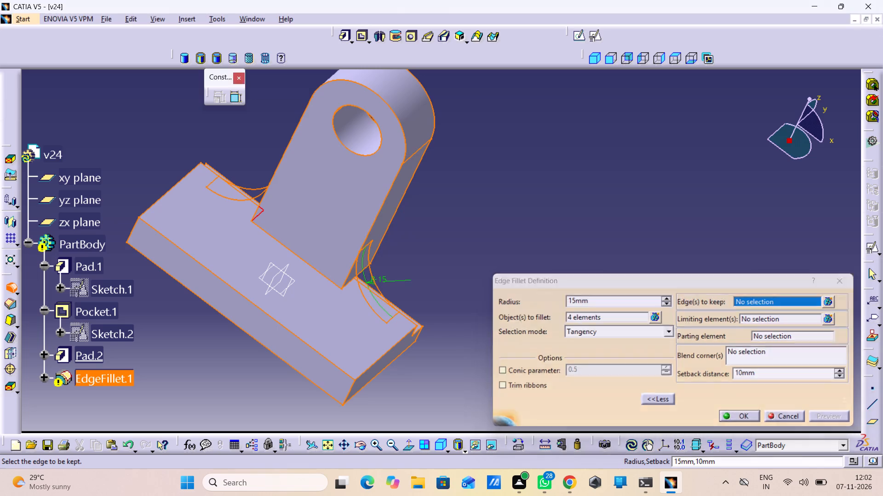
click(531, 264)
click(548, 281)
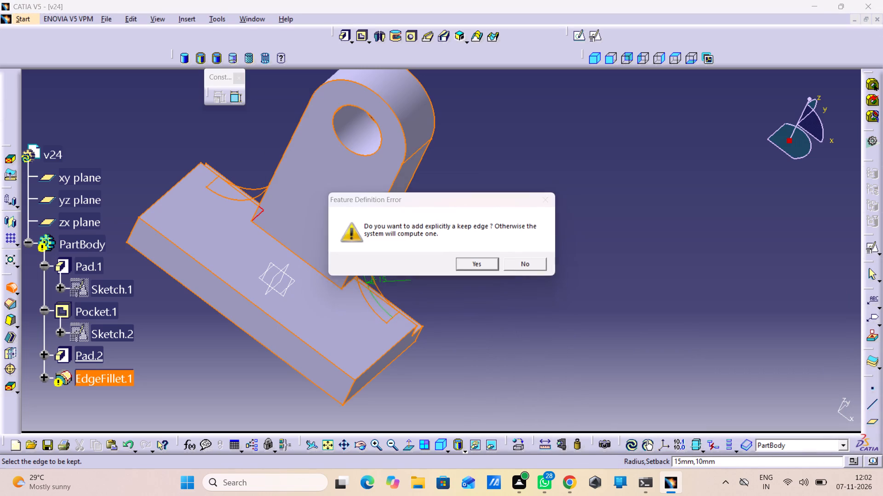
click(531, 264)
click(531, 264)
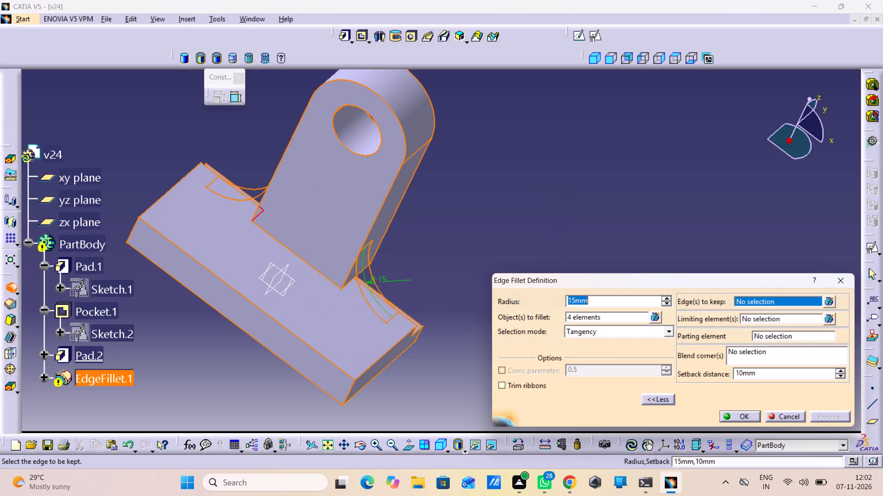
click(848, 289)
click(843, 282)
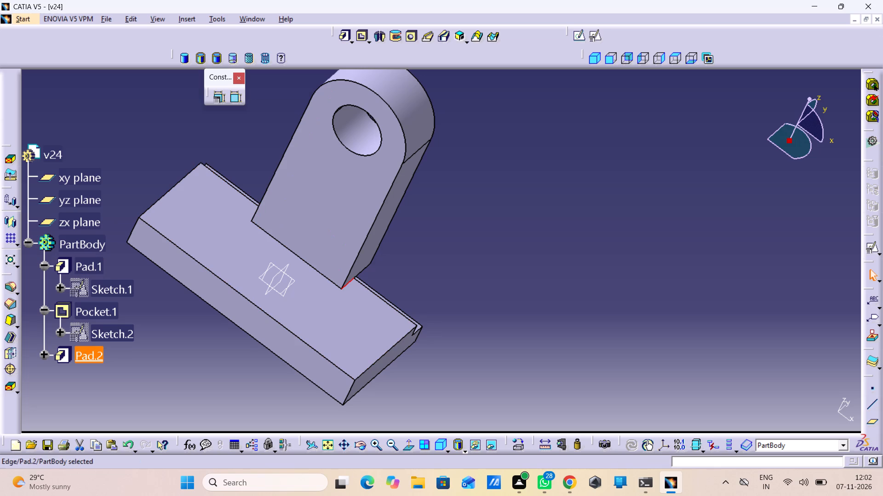
Fillet only the lug's two short foot edges, where its sides meet the base, with a 15 mm radius.
double_click(9, 285)
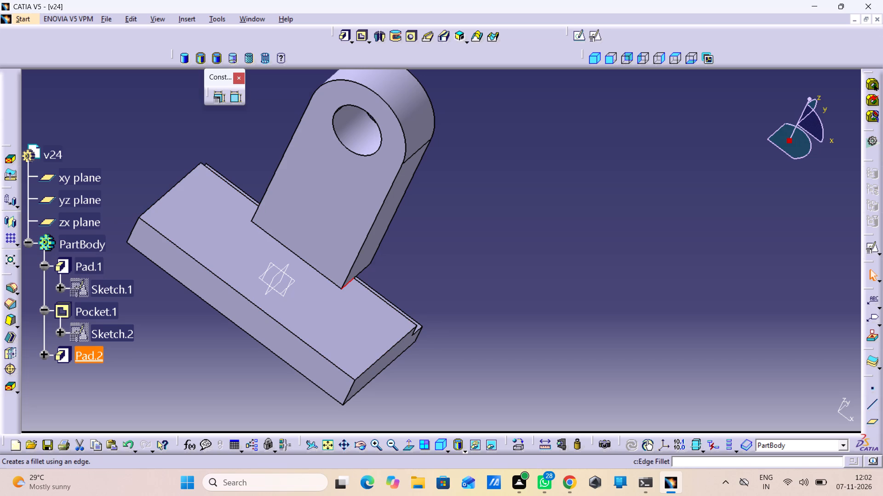
middle_drag(123, 204, 323, 306)
right_drag(124, 203, 323, 306)
middle_drag(323, 306, 324, 306)
middle_drag(240, 326, 305, 328)
right_drag(241, 325, 305, 328)
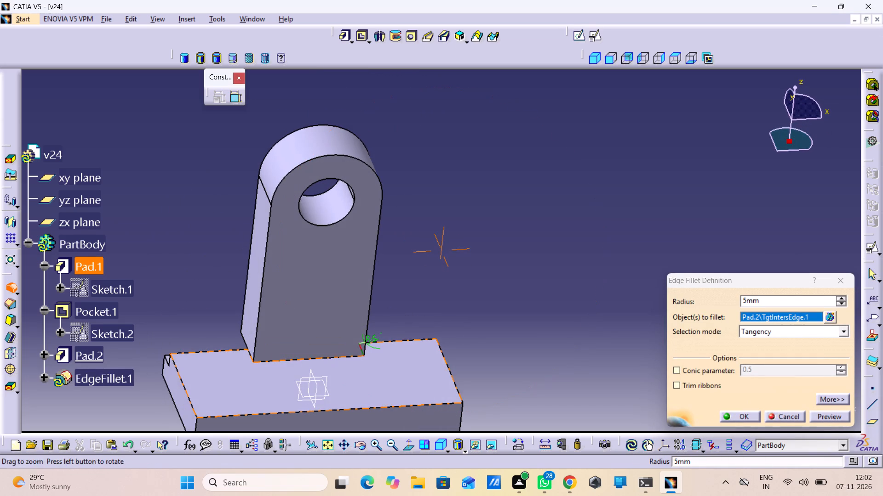
click(248, 354)
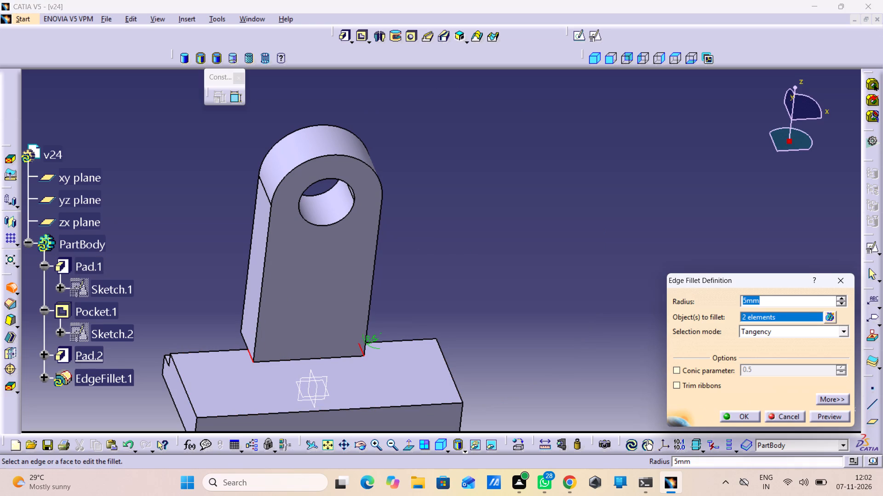
text(15)
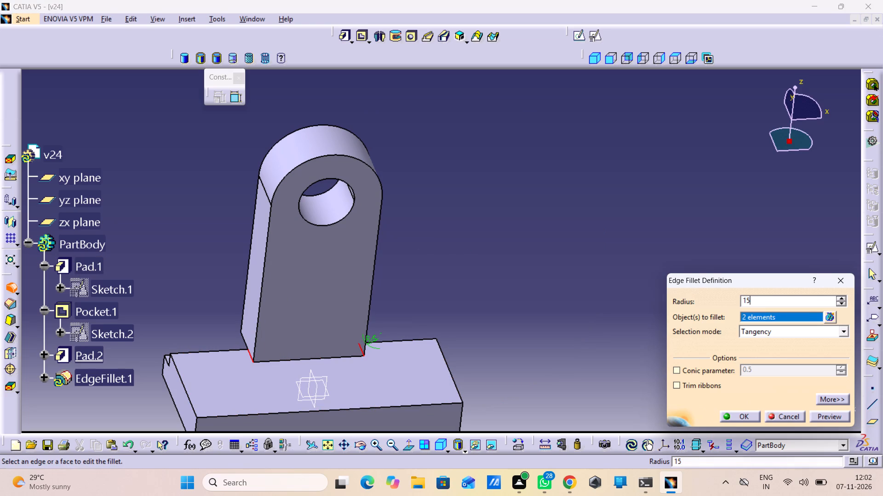
click(832, 414)
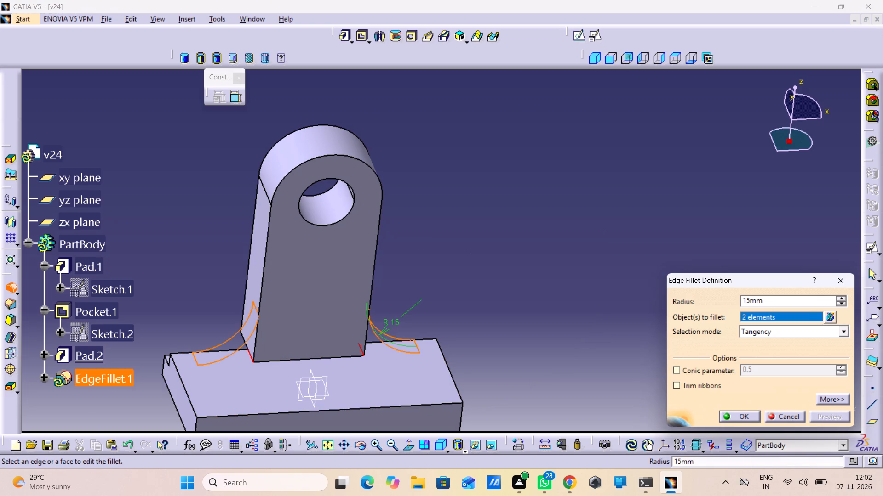
click(739, 417)
click(673, 377)
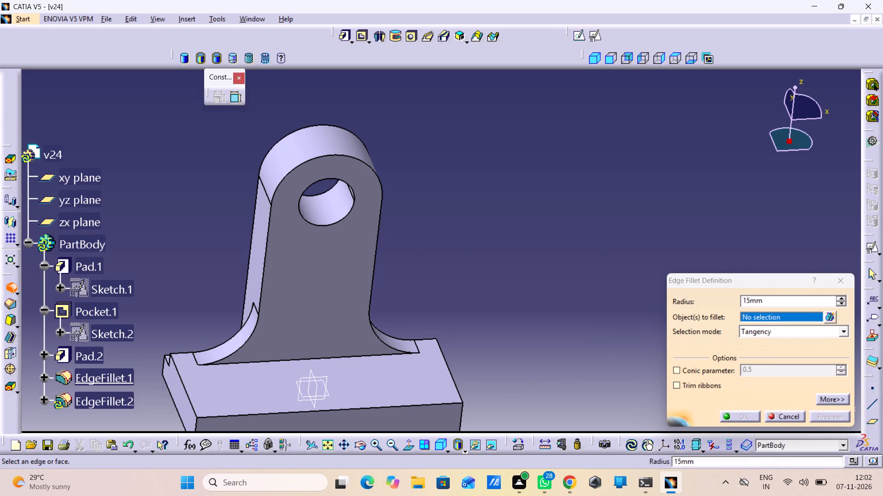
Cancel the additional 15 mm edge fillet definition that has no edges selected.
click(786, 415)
Create a positioned sketch on the yz plane.
middle_drag(671, 335, 687, 358)
right_click(671, 335)
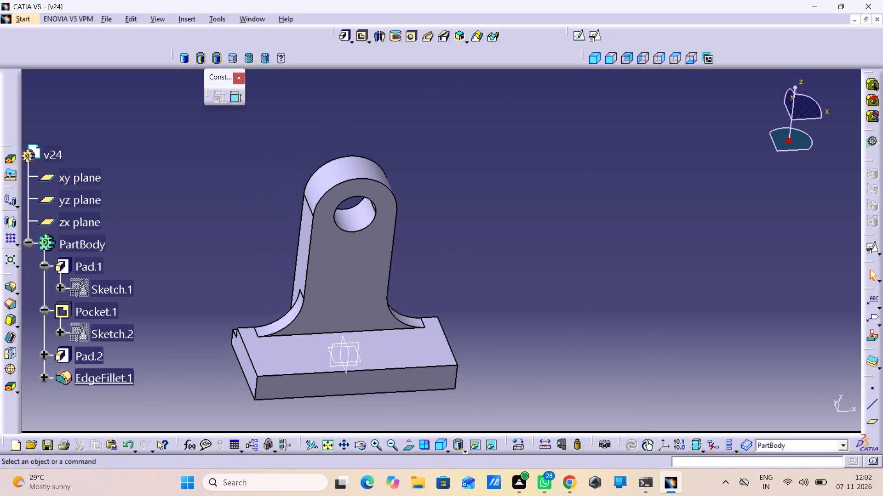
middle_drag(674, 319, 408, 310)
right_drag(674, 319, 408, 310)
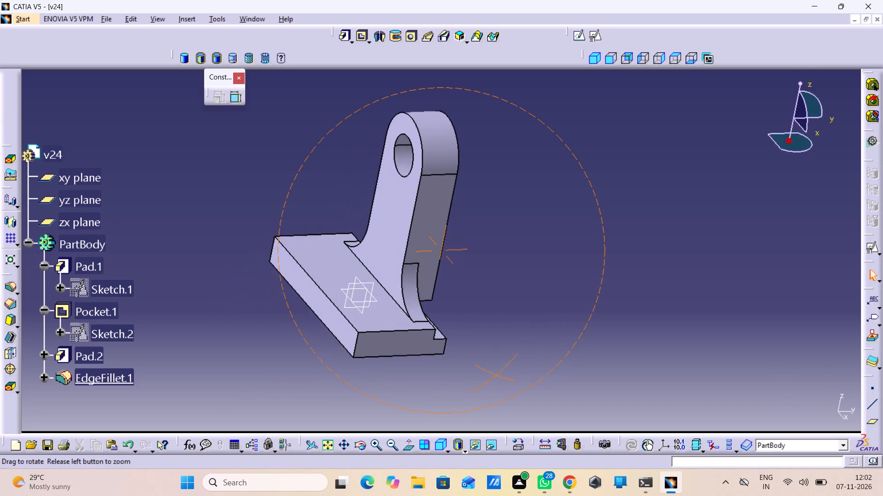
right_drag(408, 310, 407, 303)
middle_drag(408, 310, 407, 303)
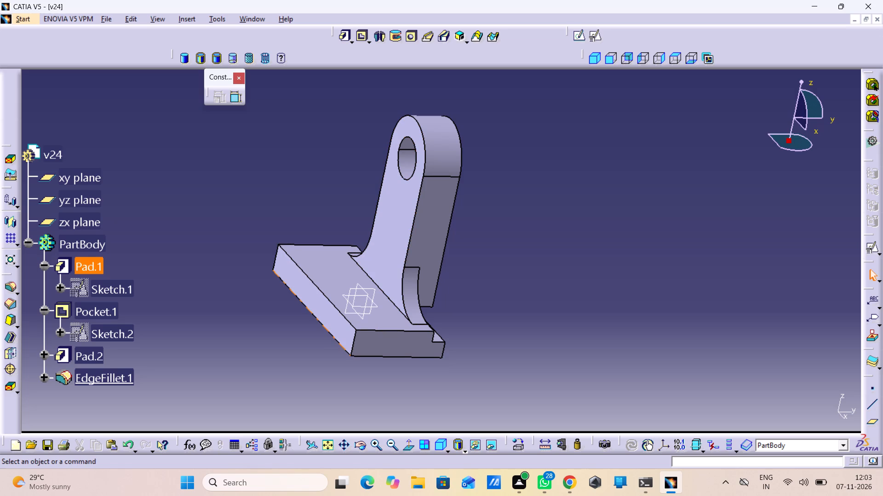
click(578, 34)
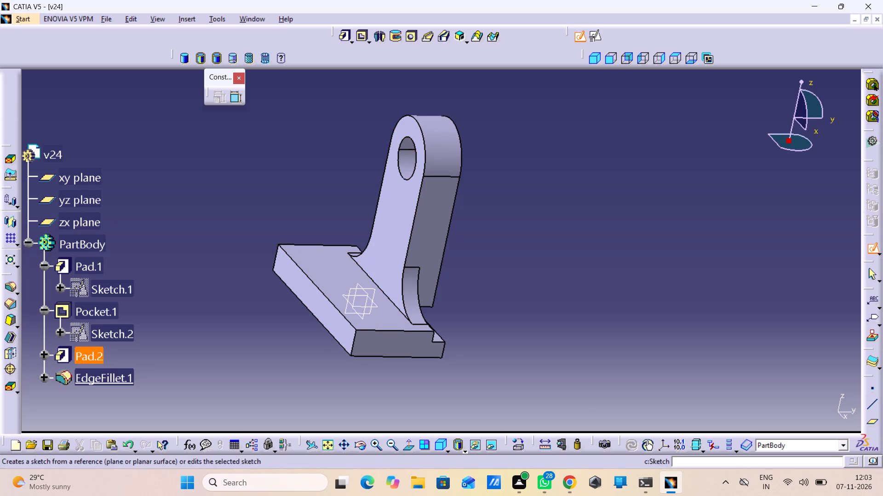
click(579, 38)
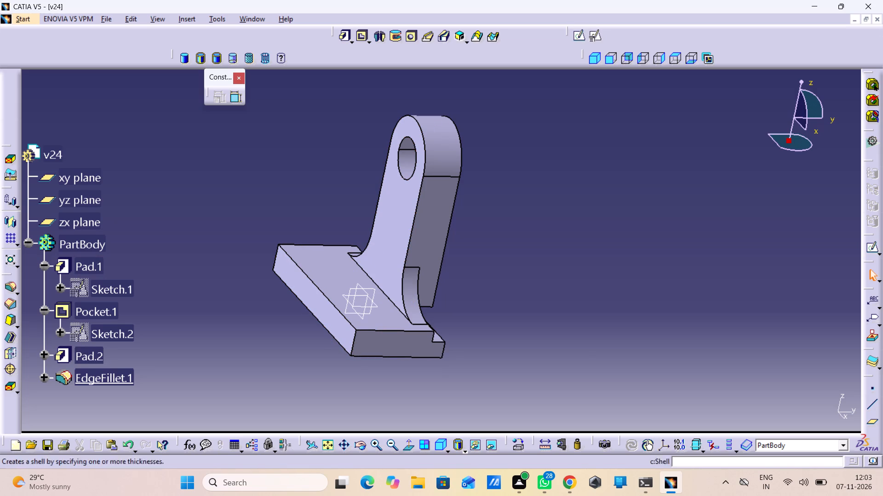
click(593, 32)
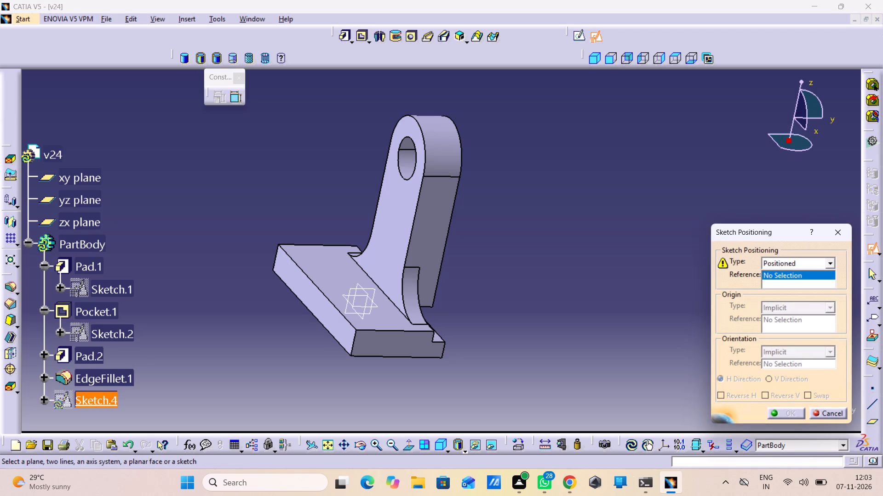
click(374, 292)
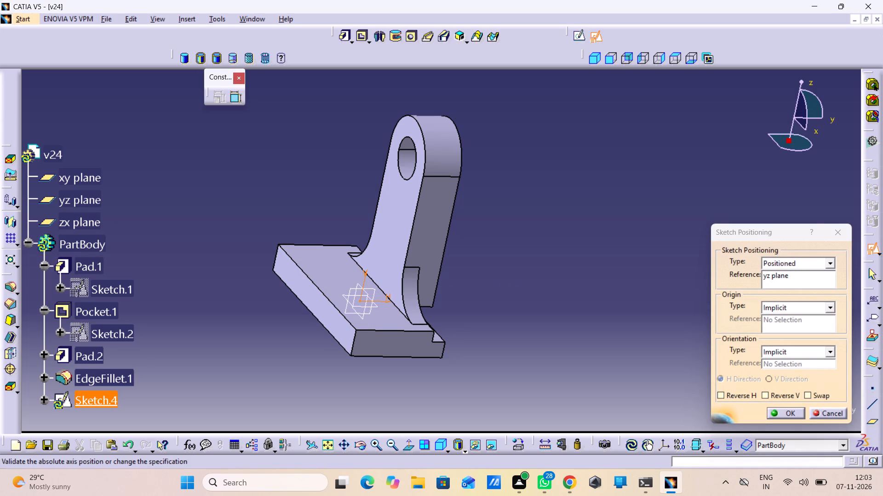
click(772, 411)
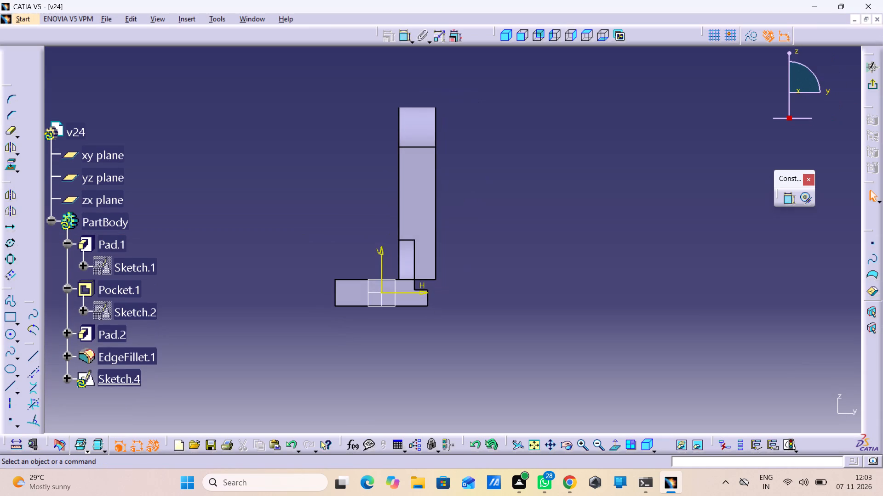
Sketch an inclined line about 33 mm long from just above the base's outer end up to the lug's front face.
middle_drag(606, 365, 627, 388)
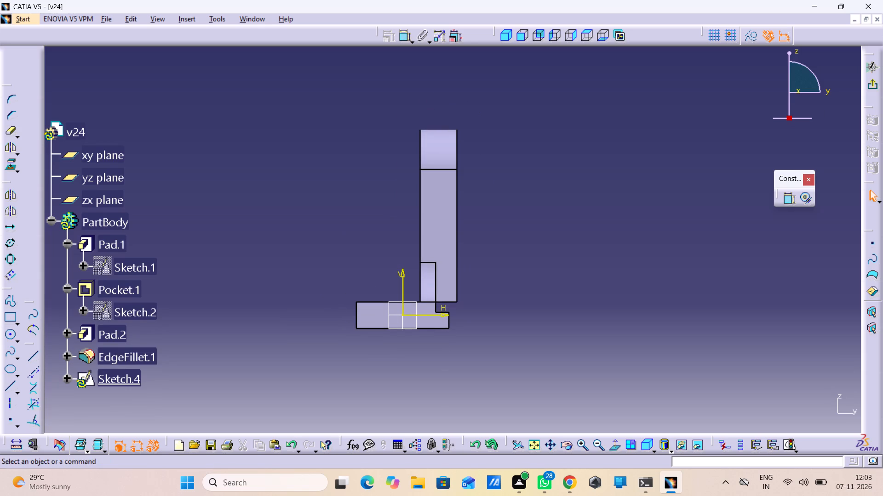
double_click(36, 355)
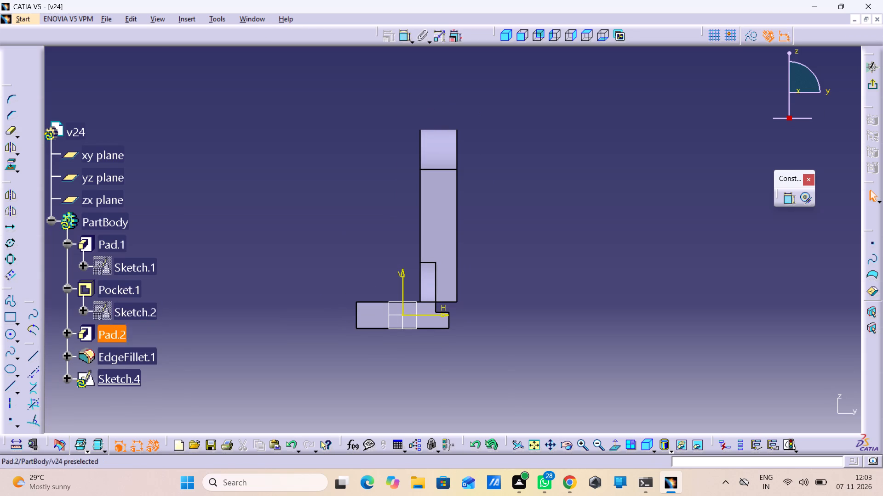
click(36, 358)
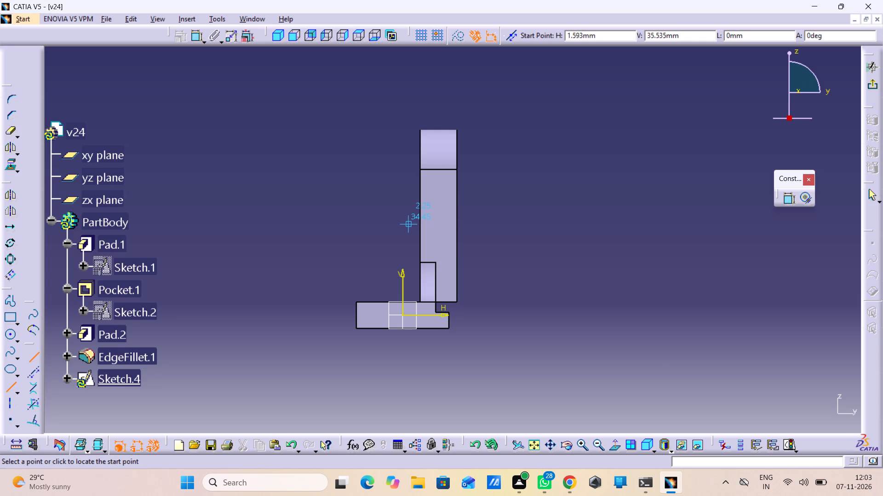
click(361, 287)
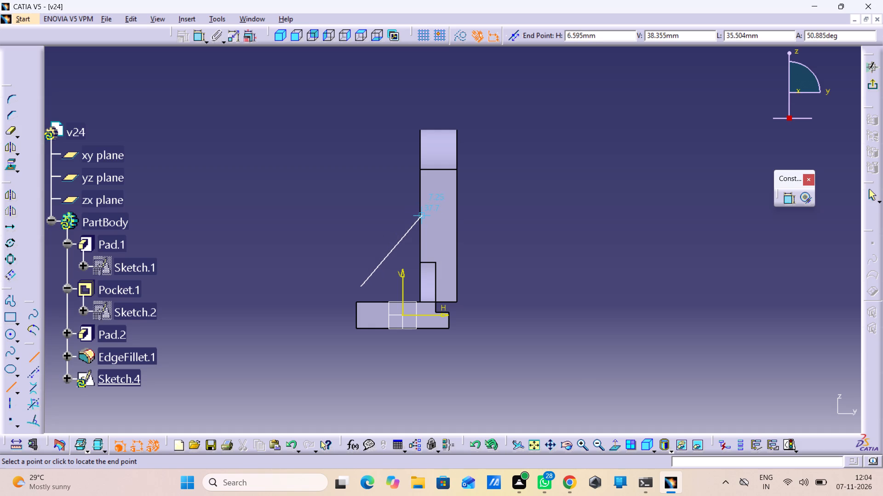
middle_drag(420, 213, 467, 239)
right_drag(420, 213, 465, 238)
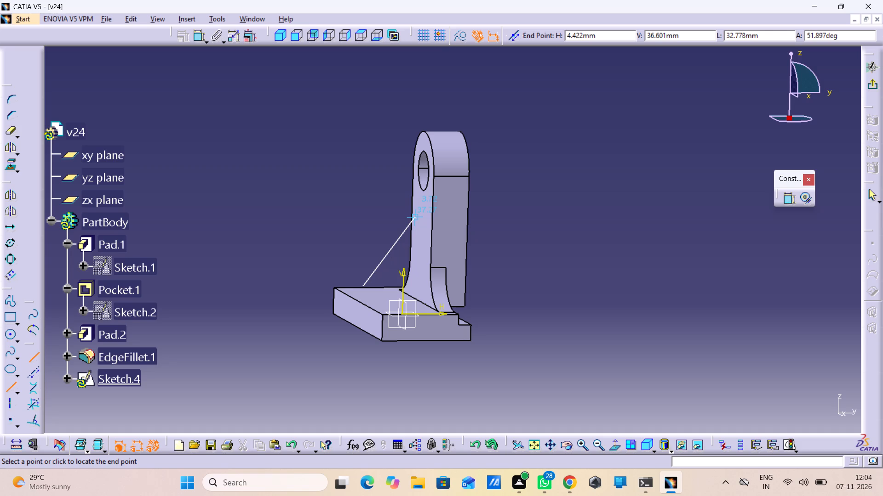
click(421, 219)
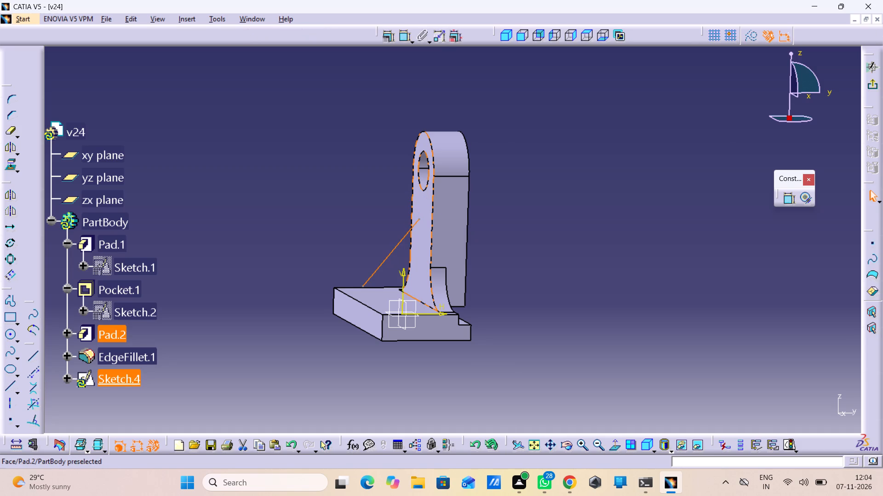
Make the inclined line's lower endpoint coincident with the top edge of the base's outer end face.
drag(349, 251, 350, 256)
middle_drag(362, 283, 336, 215)
right_click(363, 283)
middle_drag(350, 271, 414, 226)
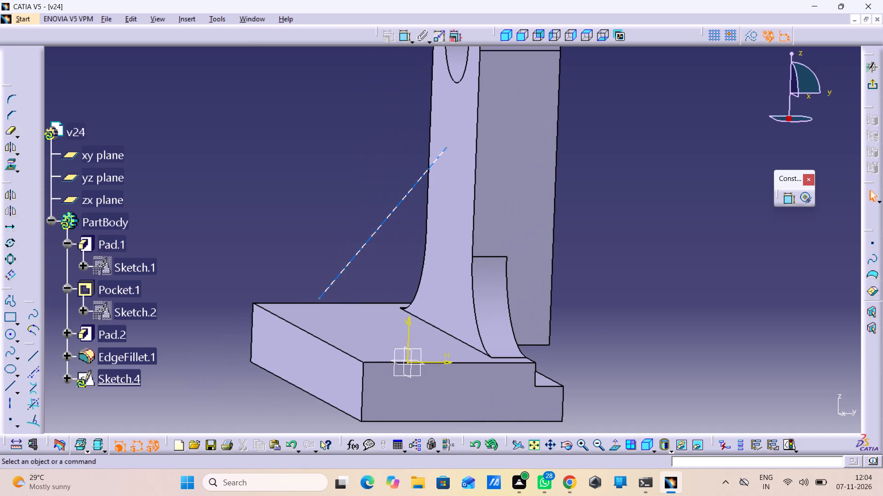
click(323, 298)
click(295, 264)
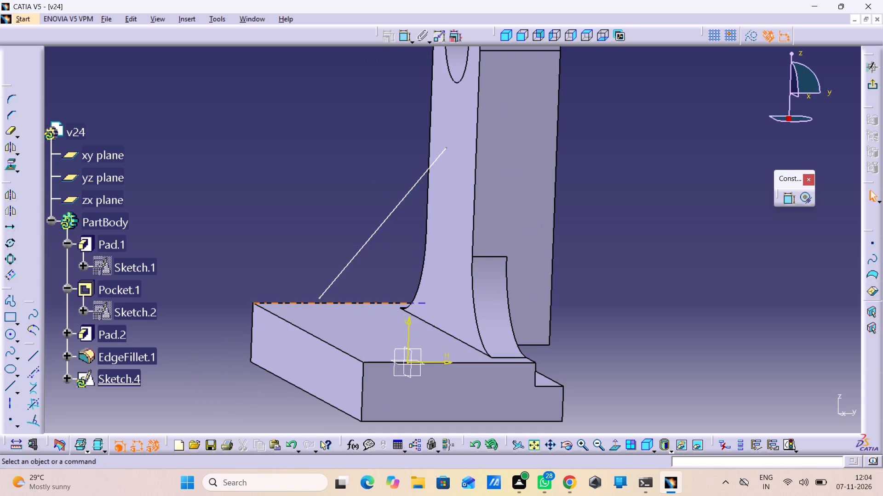
click(319, 296)
click(306, 268)
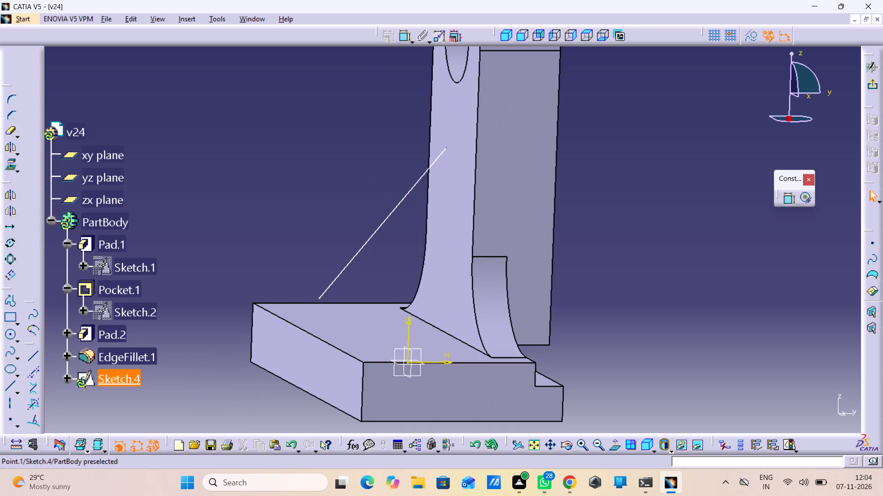
click(320, 297)
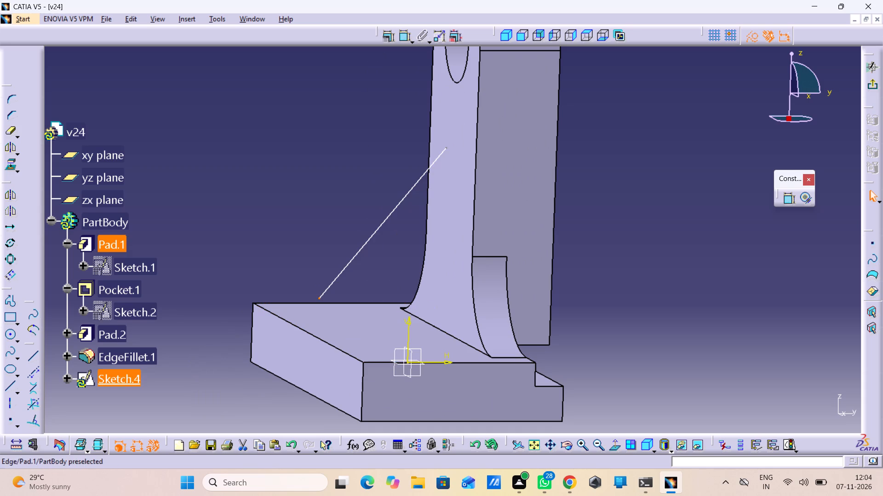
click(788, 200)
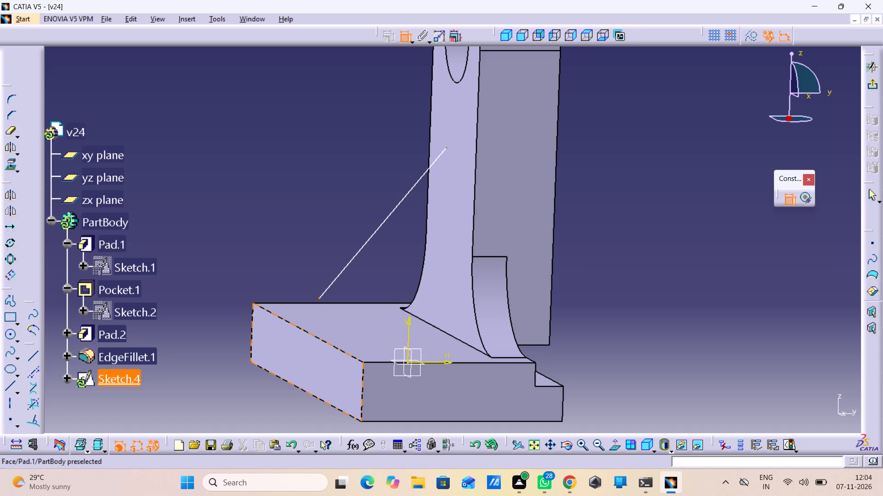
click(309, 333)
right_click(284, 258)
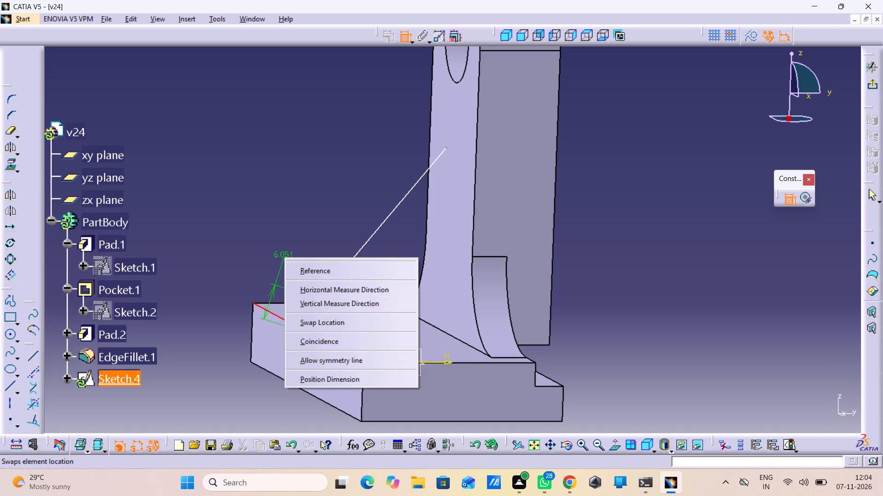
click(337, 341)
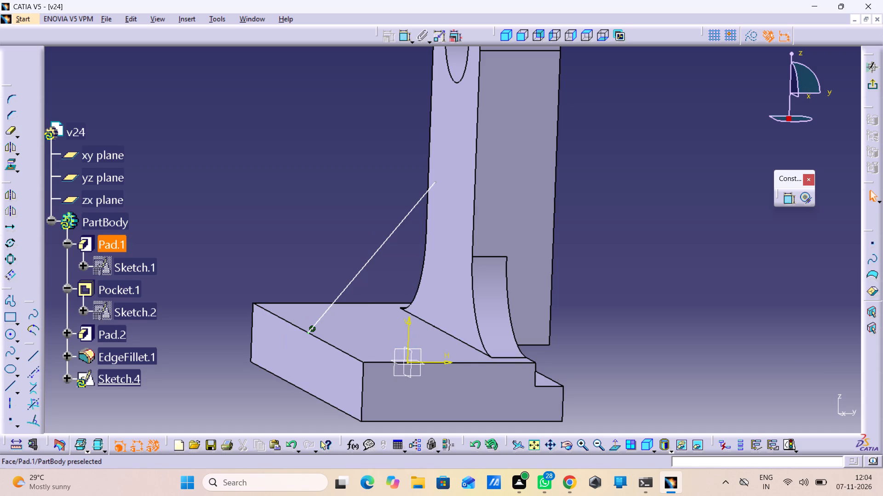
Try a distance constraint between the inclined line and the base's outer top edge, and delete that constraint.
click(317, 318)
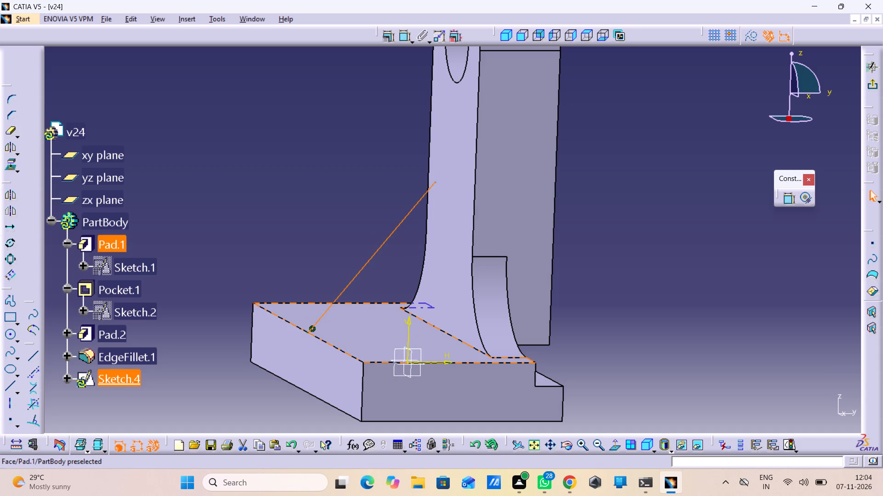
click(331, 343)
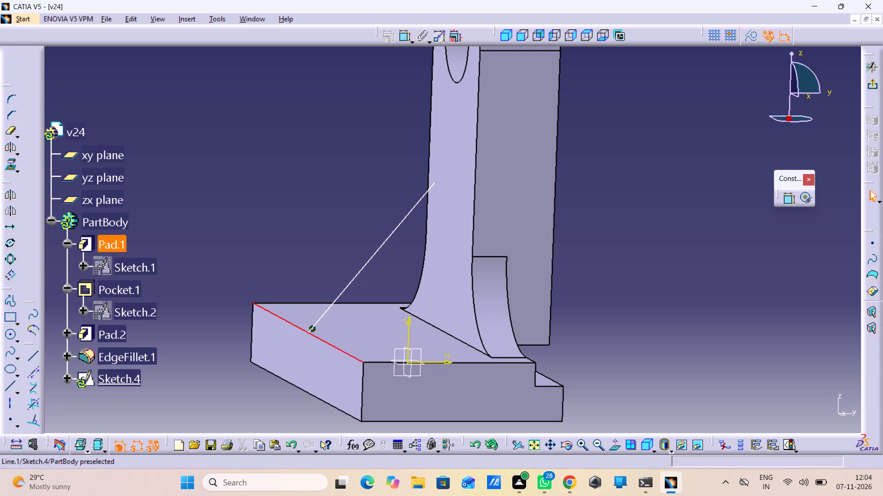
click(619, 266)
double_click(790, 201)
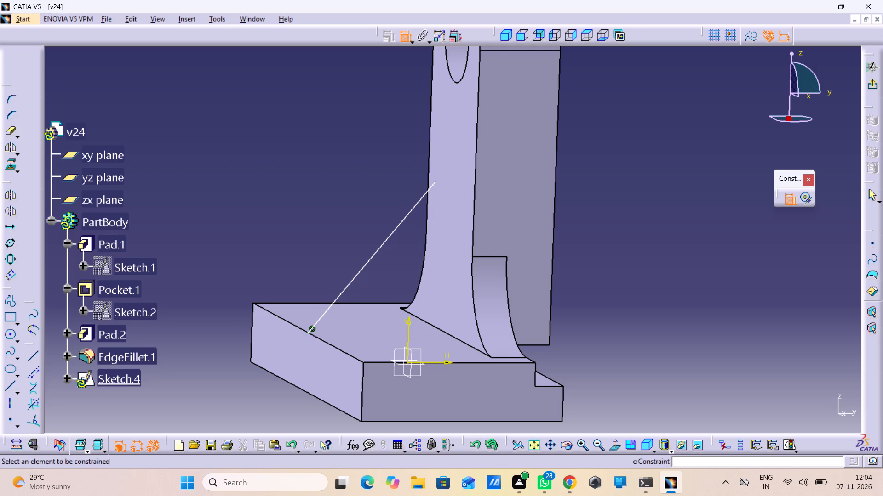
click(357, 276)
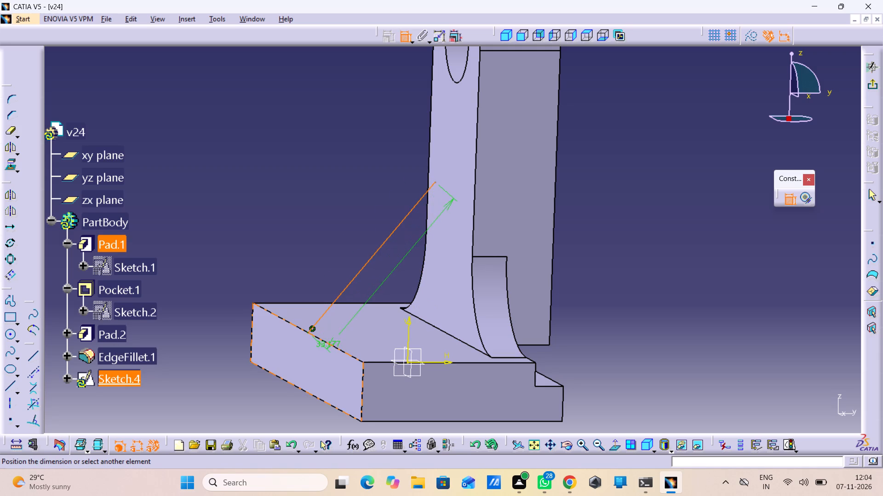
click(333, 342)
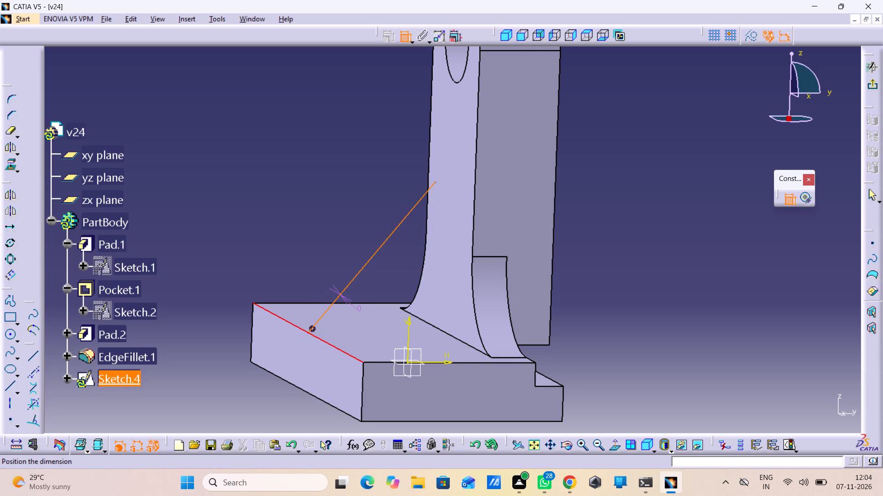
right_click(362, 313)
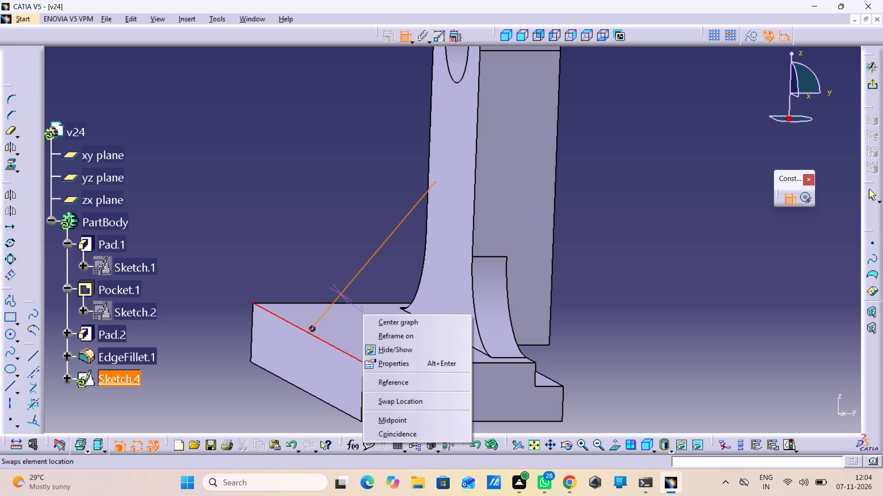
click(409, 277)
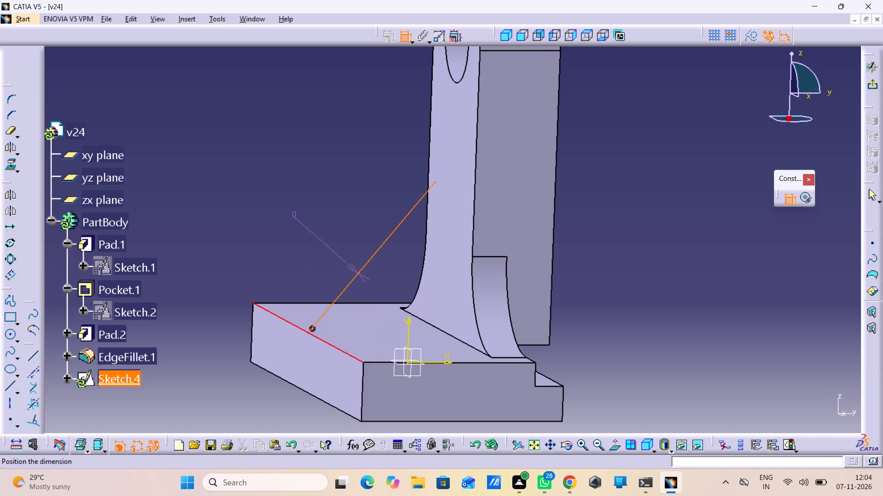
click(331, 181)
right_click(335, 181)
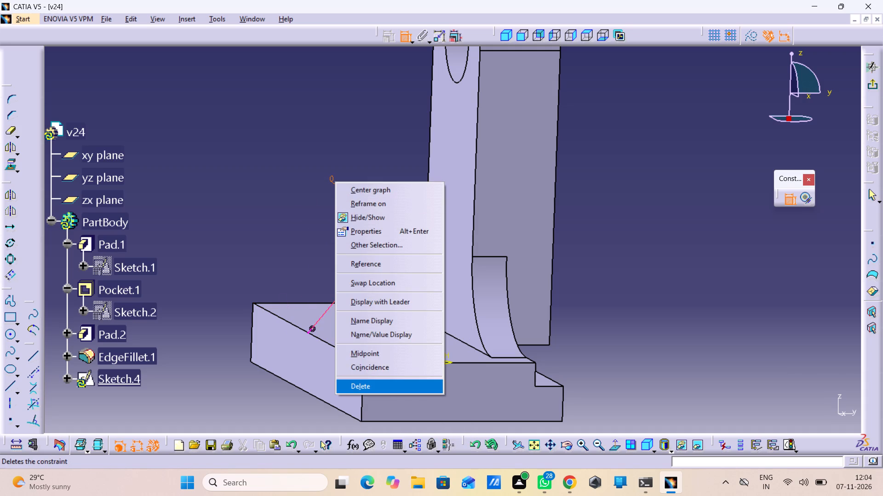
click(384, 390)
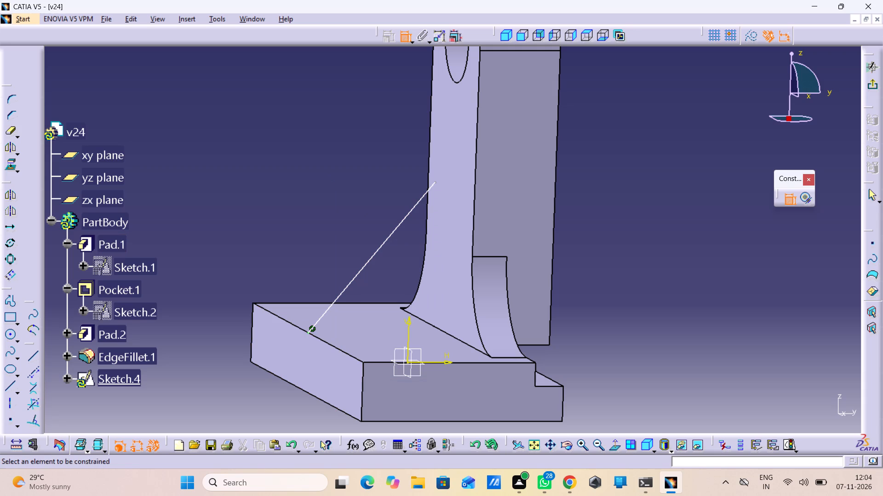
Dimension the acute angle between the inclined line and the top edge of the base's side face.
double_click(31, 362)
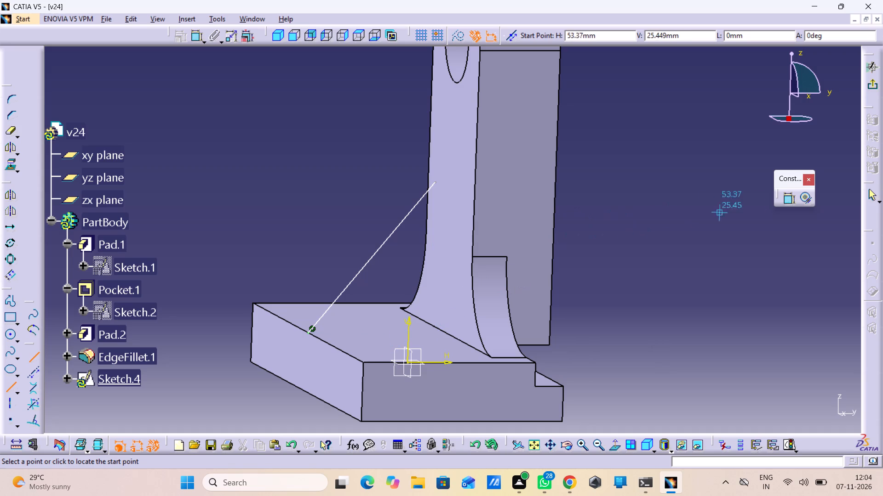
double_click(788, 198)
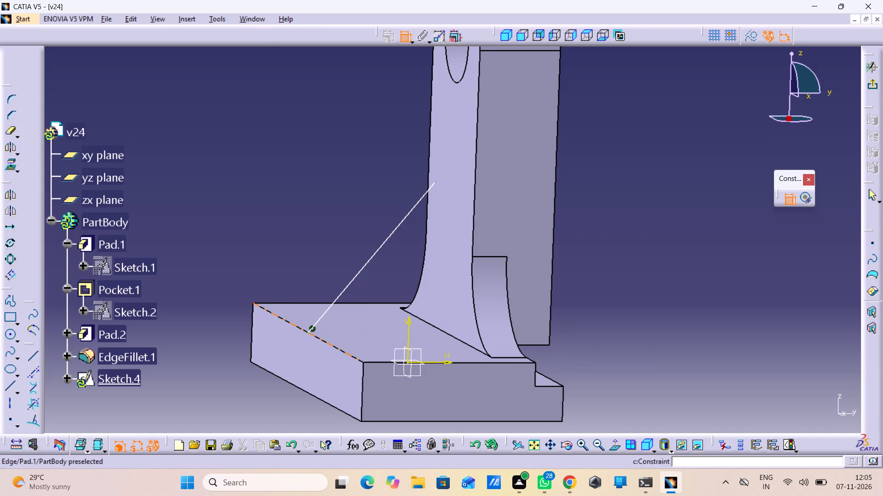
click(319, 320)
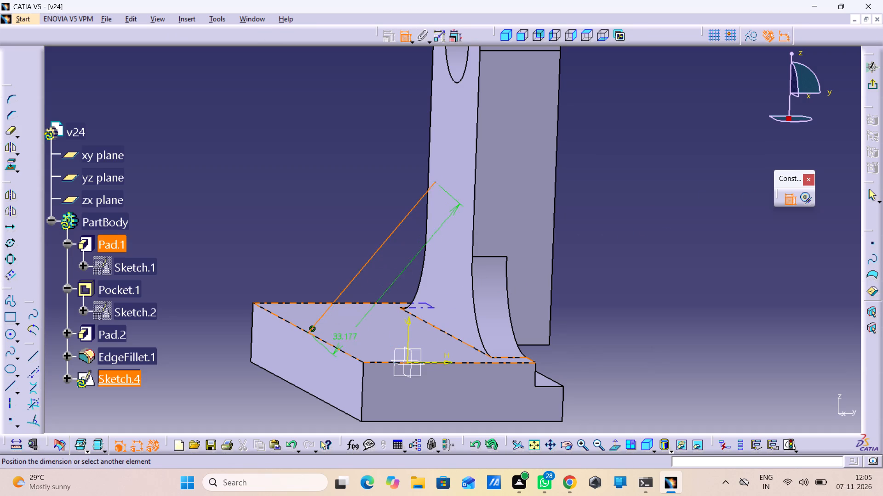
click(377, 362)
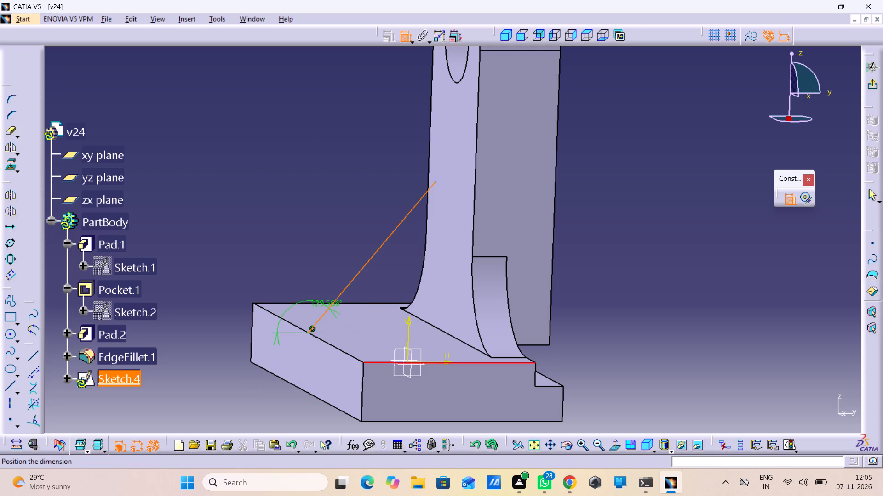
click(350, 319)
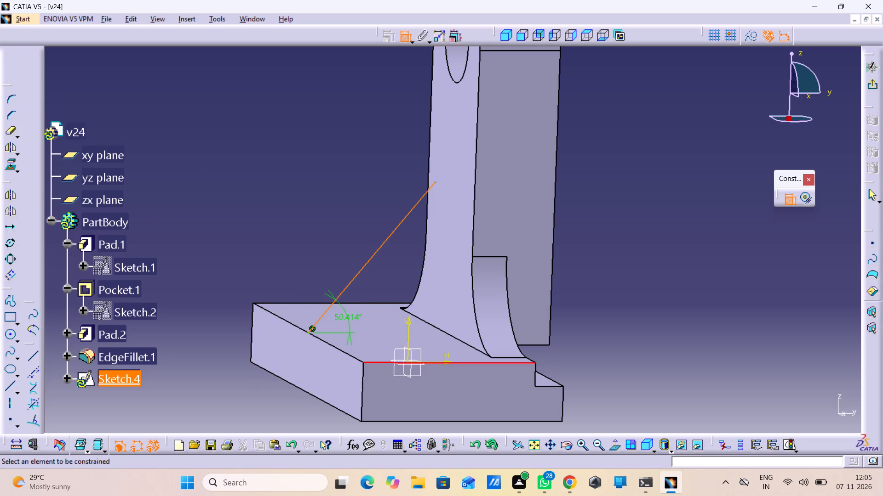
Set the angle between the inclined line and the base's top edge to 60 degrees.
double_click(351, 316)
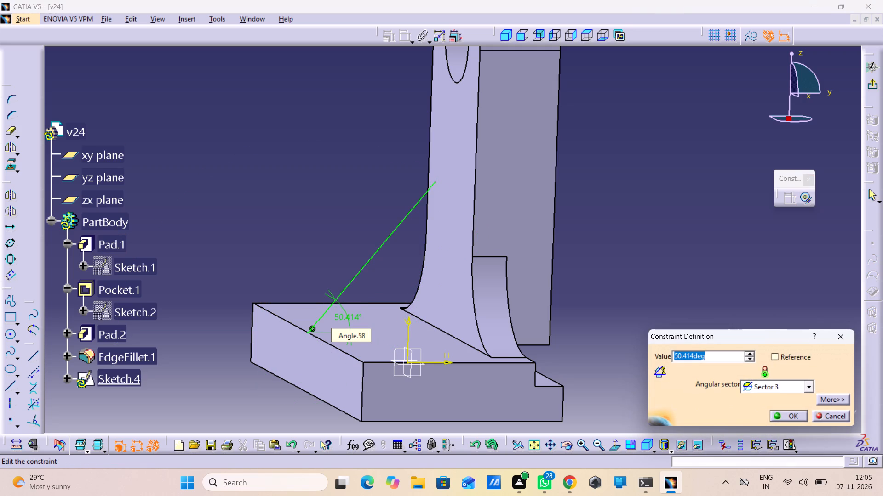
text(60)
key(Return)
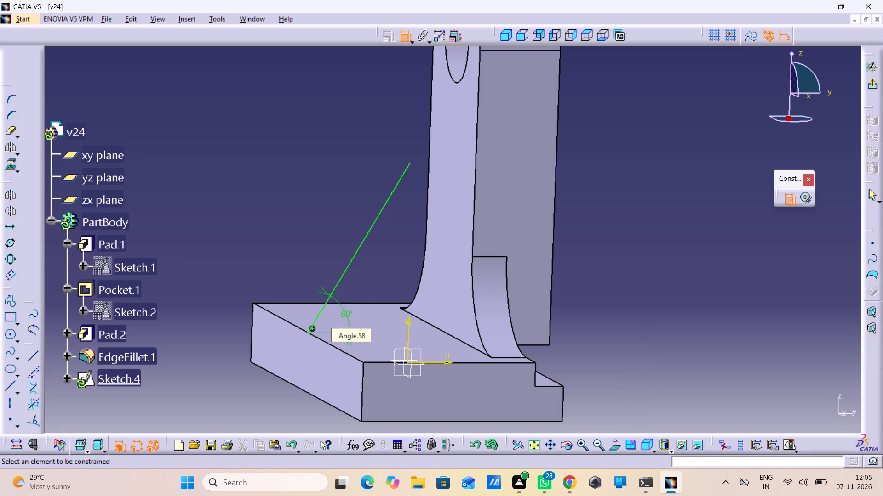
Make the inclined line's upper endpoint coincident with the front face of the lug.
click(410, 165)
click(454, 152)
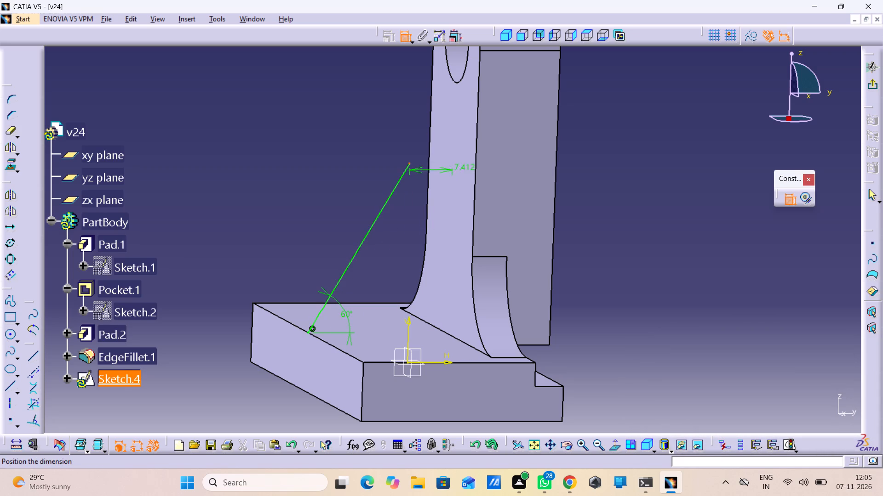
right_click(564, 209)
click(596, 254)
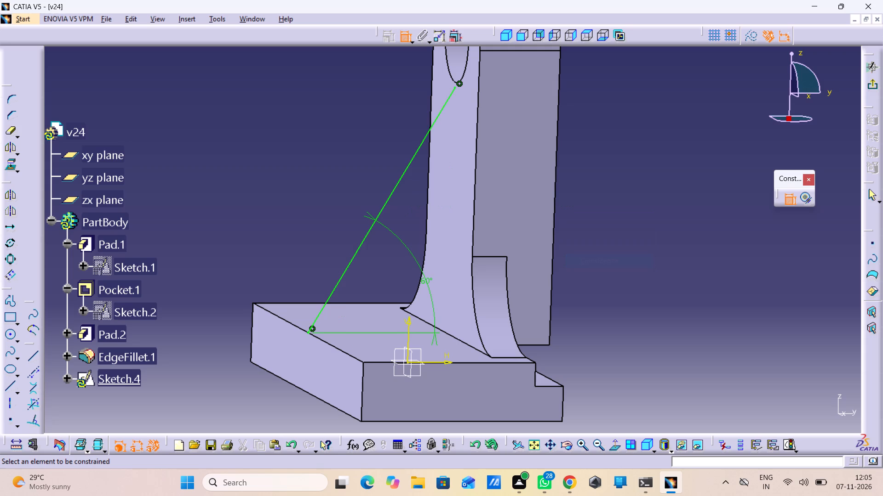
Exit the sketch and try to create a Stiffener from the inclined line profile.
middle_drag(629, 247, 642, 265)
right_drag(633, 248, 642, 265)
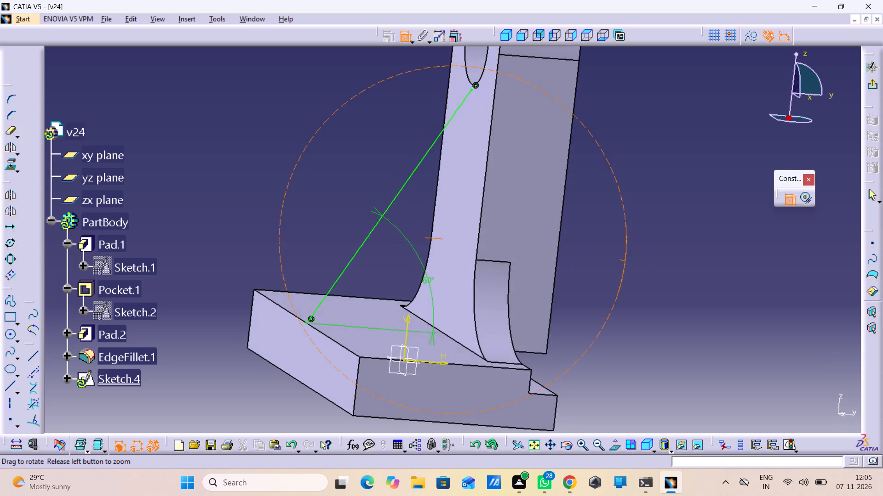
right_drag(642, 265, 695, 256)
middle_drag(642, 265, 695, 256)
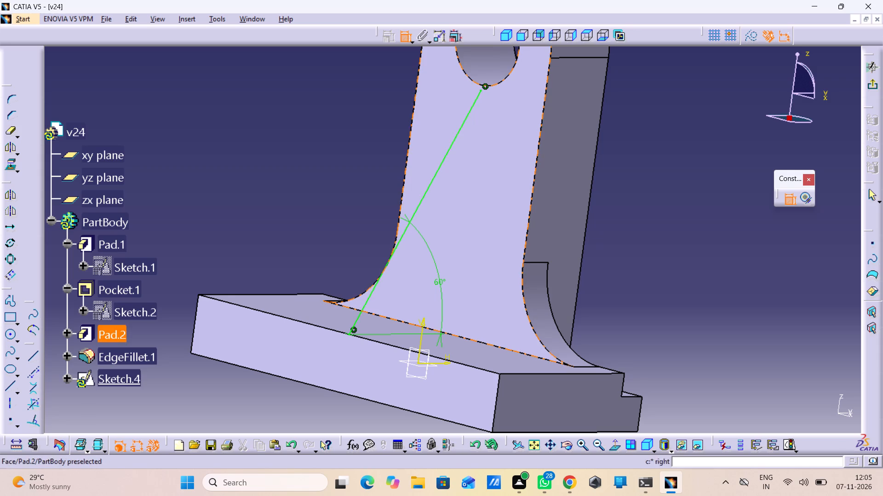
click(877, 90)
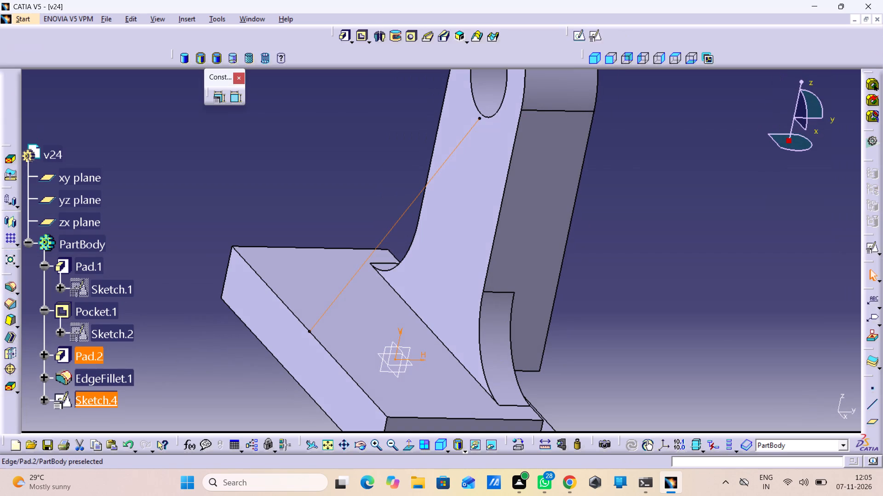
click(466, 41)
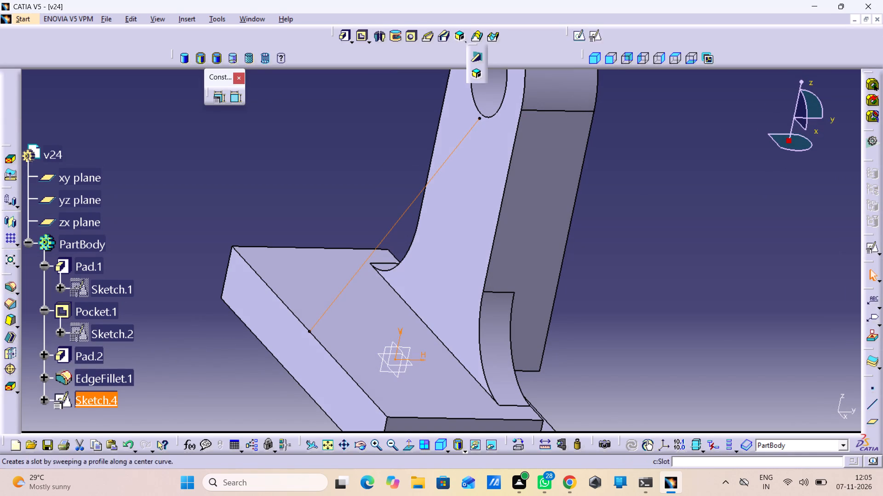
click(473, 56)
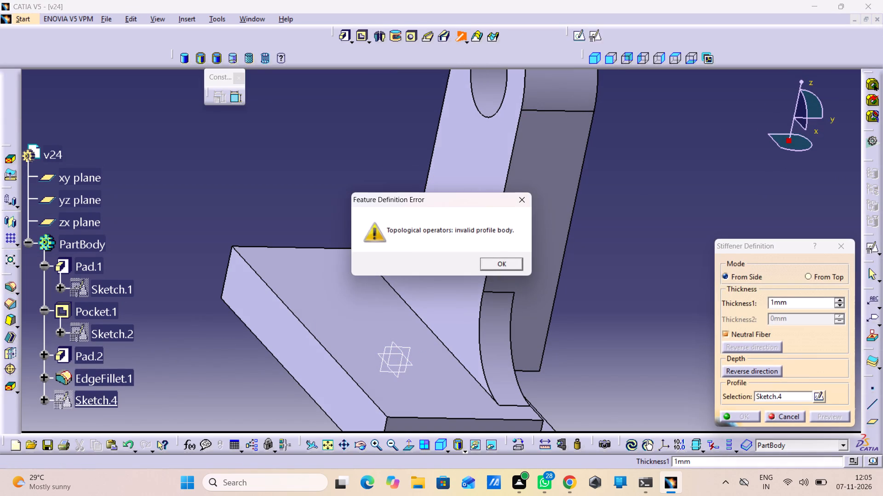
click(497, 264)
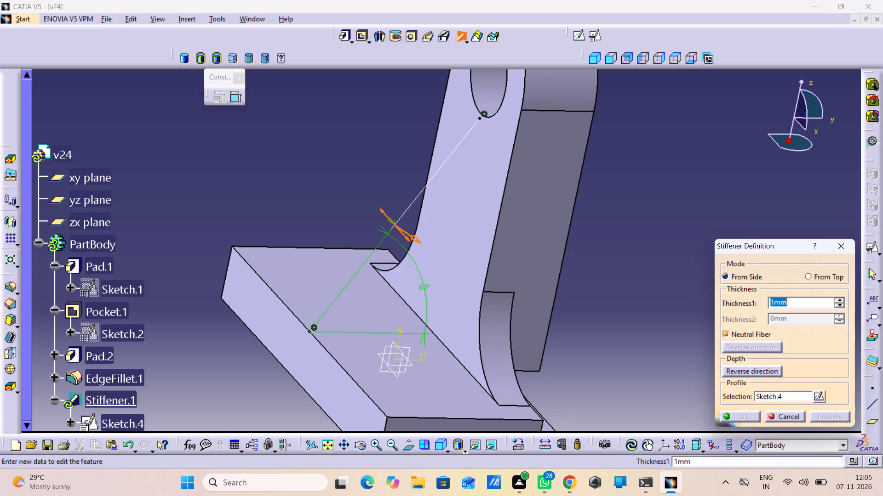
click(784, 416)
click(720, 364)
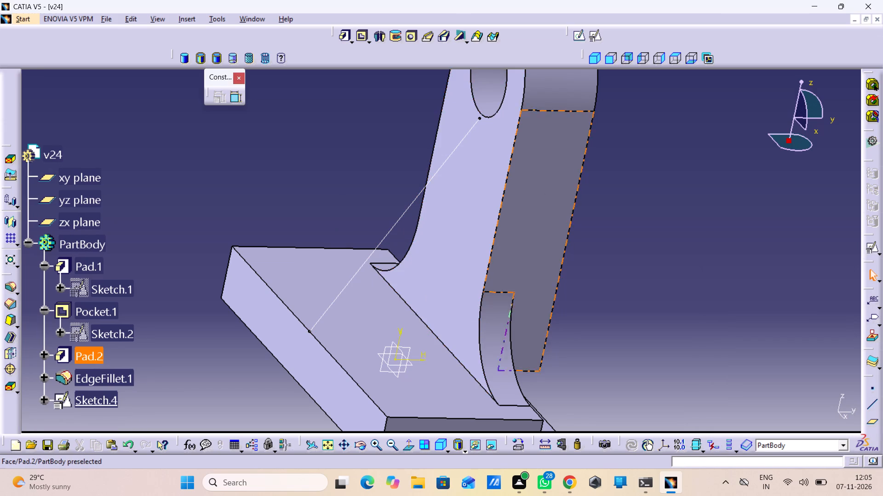
Reopen Sketch.4 and draw a horizontal line about 17 mm long above the base and a near-vertical line about 28 mm long beside the lug.
double_click(80, 397)
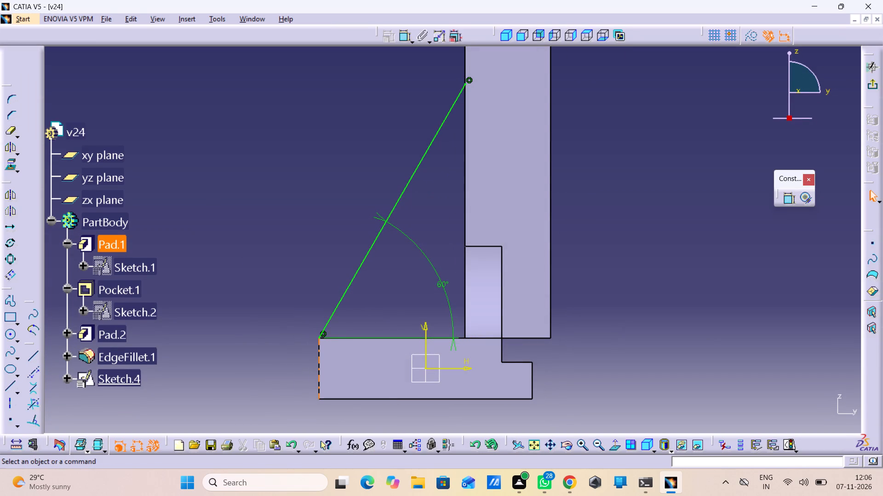
double_click(6, 383)
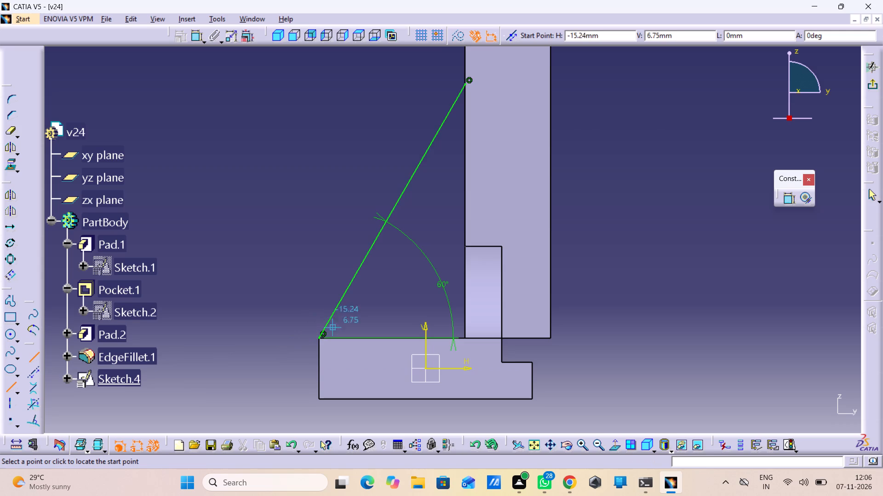
click(349, 317)
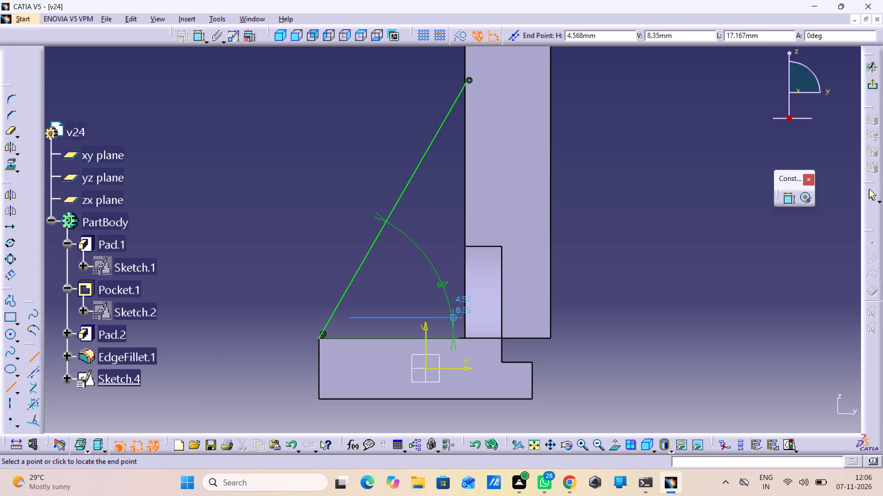
click(453, 316)
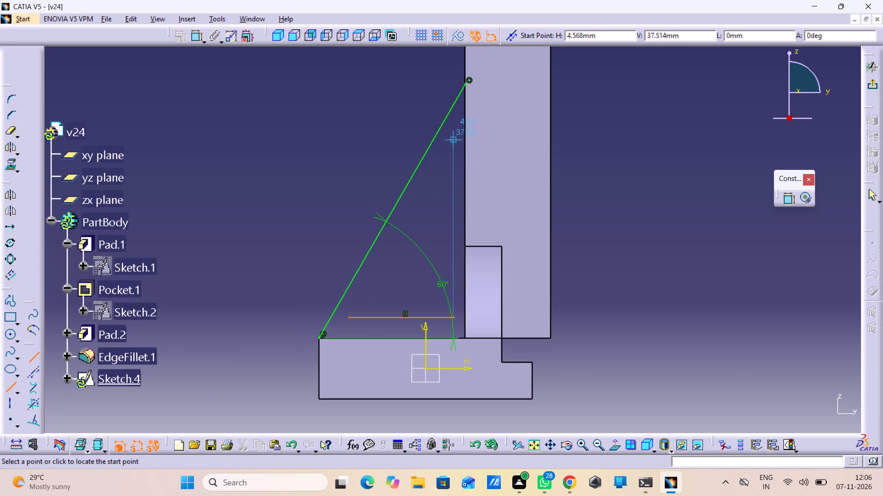
click(452, 146)
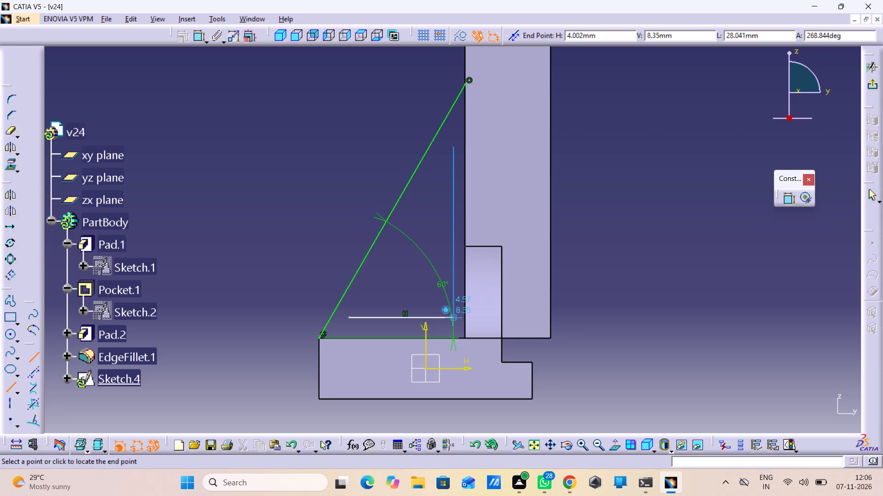
click(458, 317)
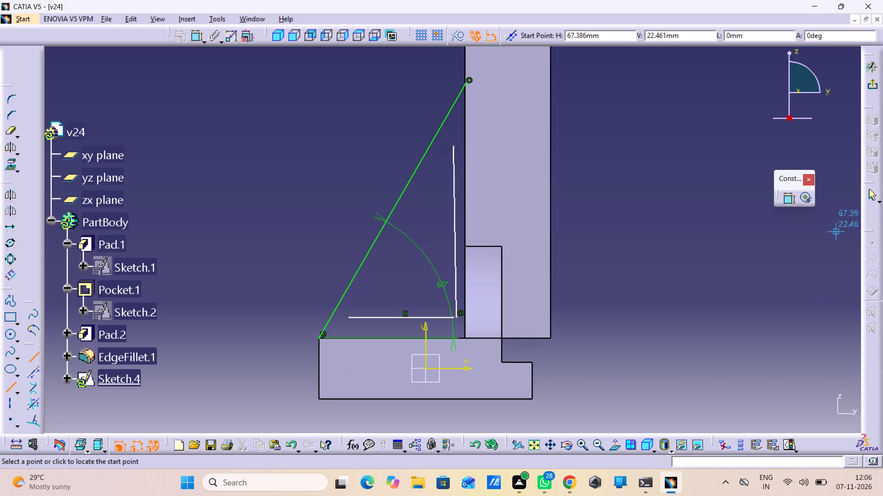
click(874, 197)
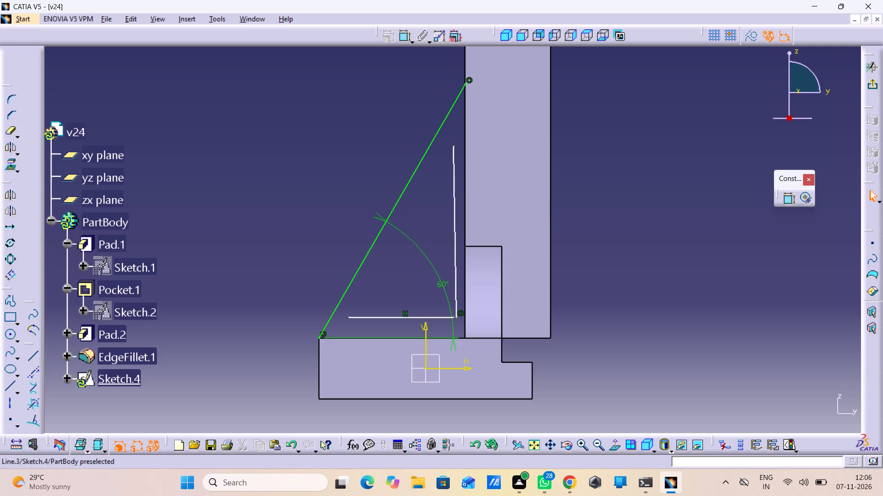
Constrain the near-vertical line beside the lug to be vertical.
right_click(458, 225)
right_click(453, 235)
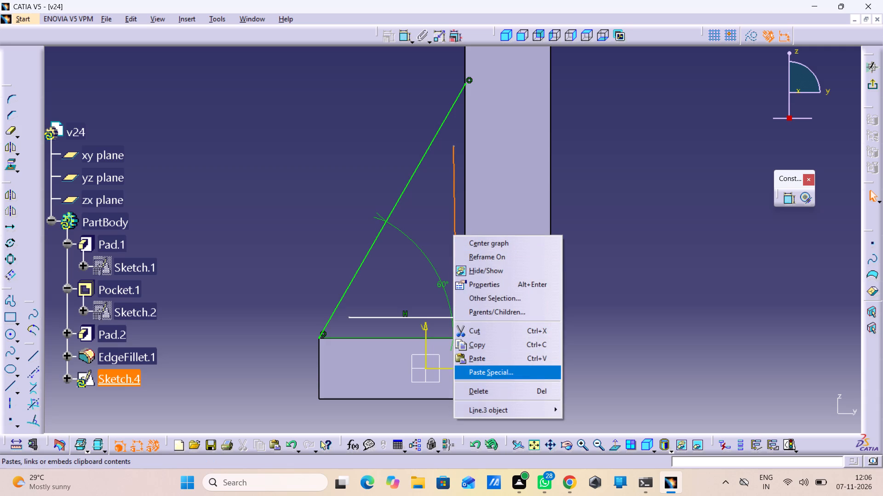
click(491, 411)
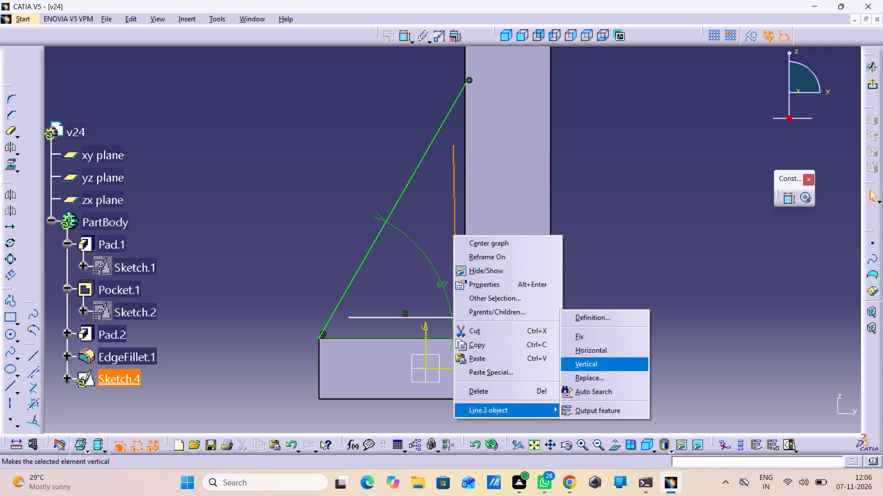
click(588, 360)
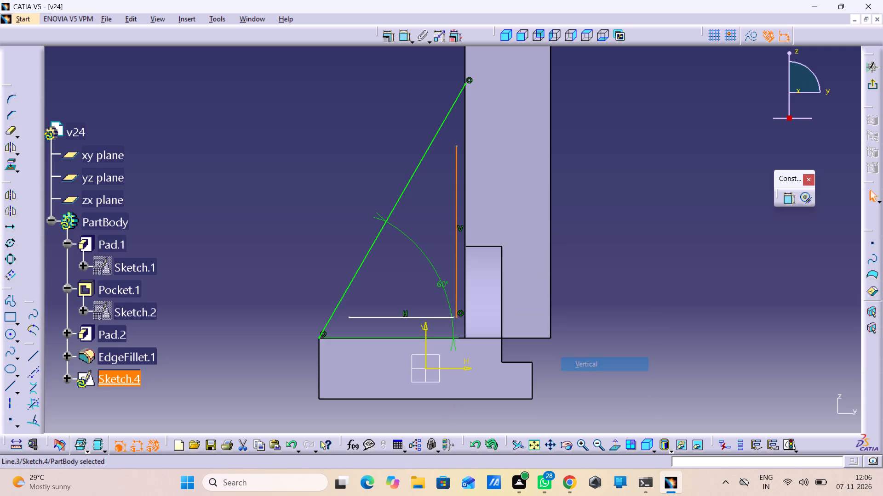
click(704, 325)
Make the horizontal line's inner endpoint coincident with the vertical line's lower endpoint.
middle_drag(442, 317, 442, 316)
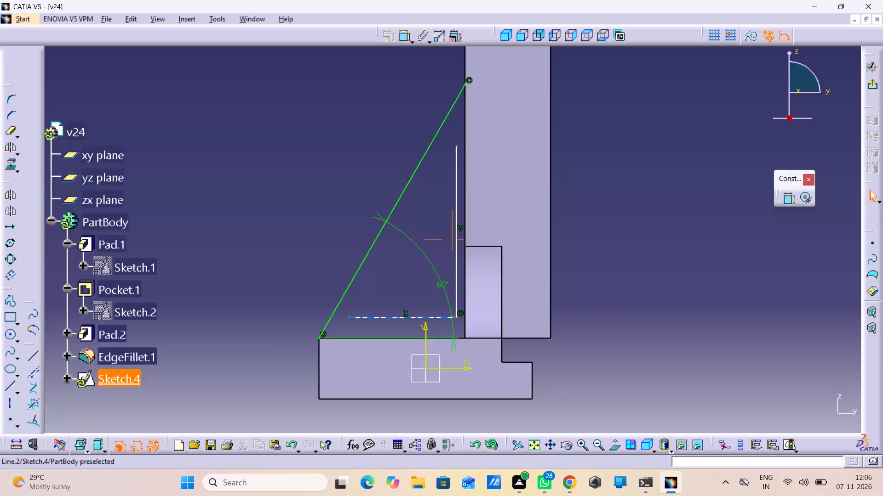
right_drag(442, 316, 441, 308)
middle_drag(442, 316, 392, 230)
middle_drag(408, 274, 403, 174)
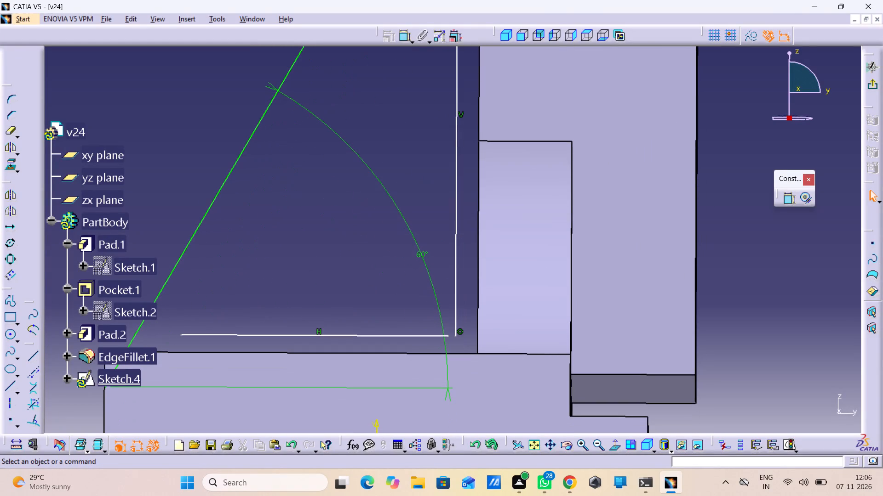
click(446, 337)
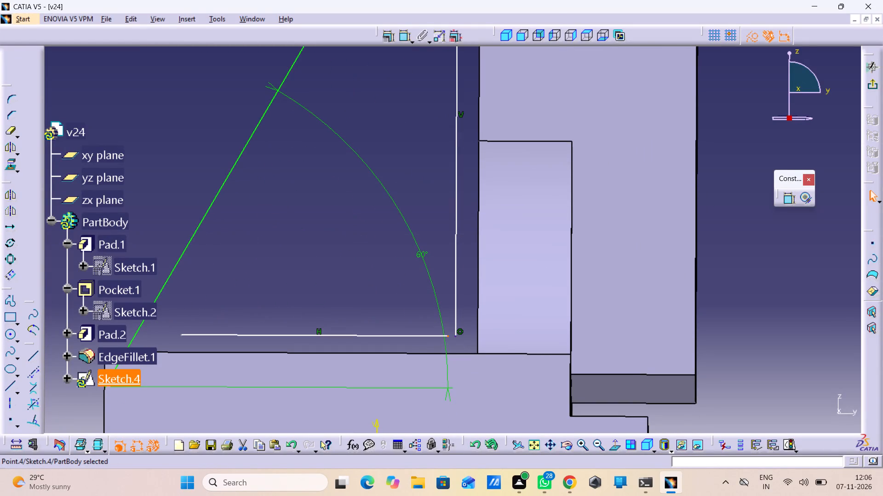
click(454, 337)
double_click(792, 194)
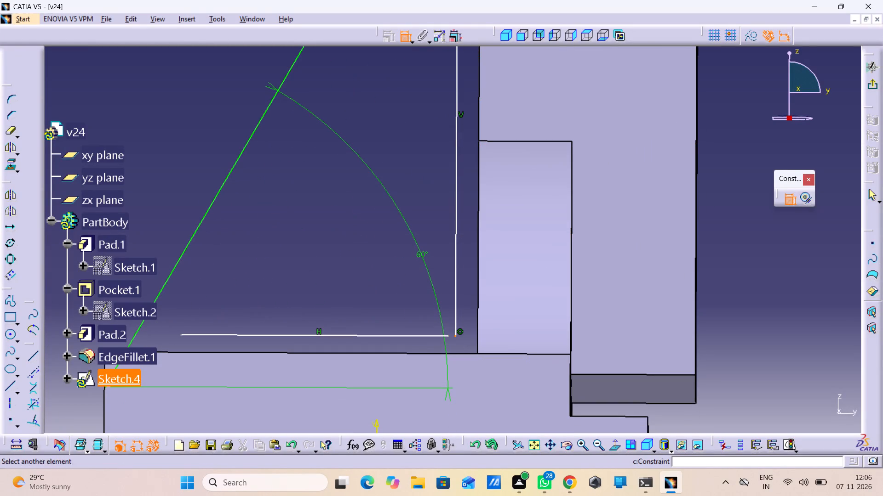
click(449, 335)
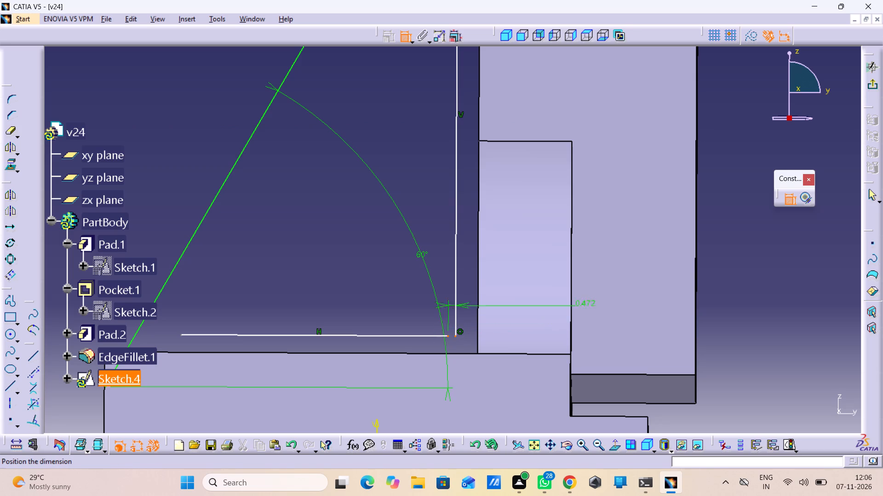
right_click(738, 281)
click(756, 366)
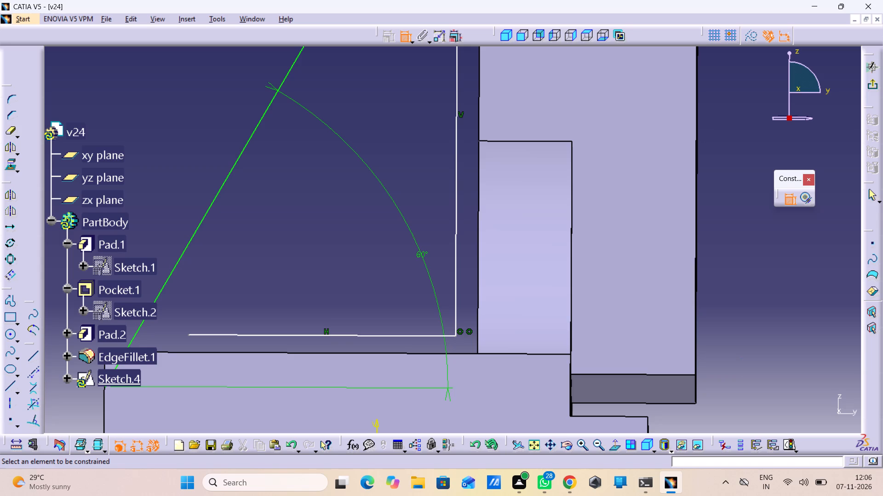
Make the horizontal line's outer endpoint coincident with the inclined line's lower endpoint on the base edge.
middle_drag(404, 266, 404, 278)
right_click(404, 265)
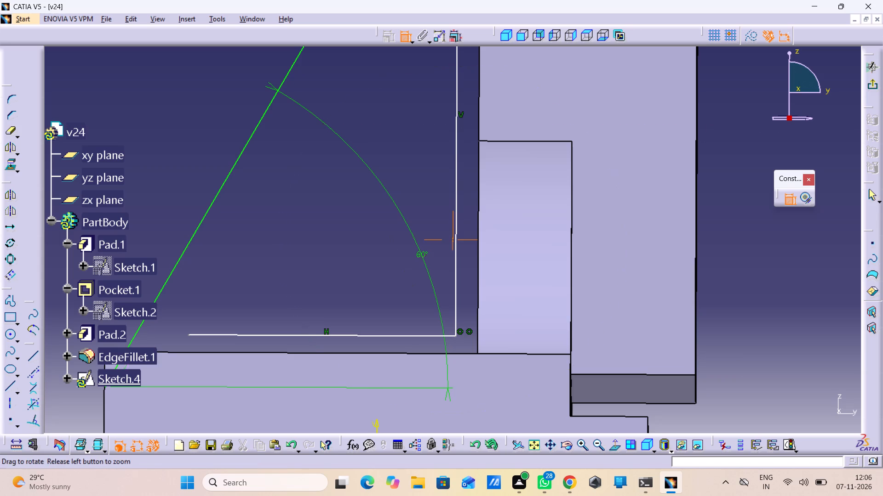
middle_drag(404, 278, 413, 328)
middle_drag(387, 265, 393, 326)
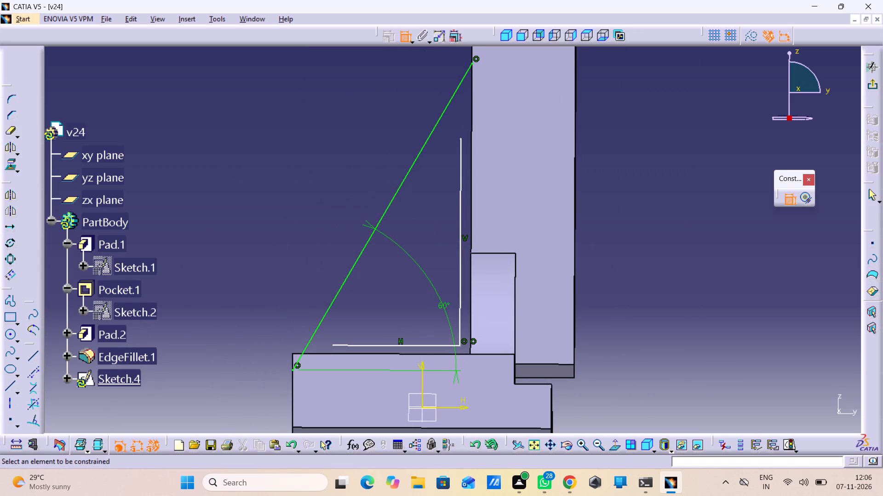
click(330, 344)
click(333, 347)
middle_drag(292, 331, 365, 377)
right_drag(294, 332, 365, 377)
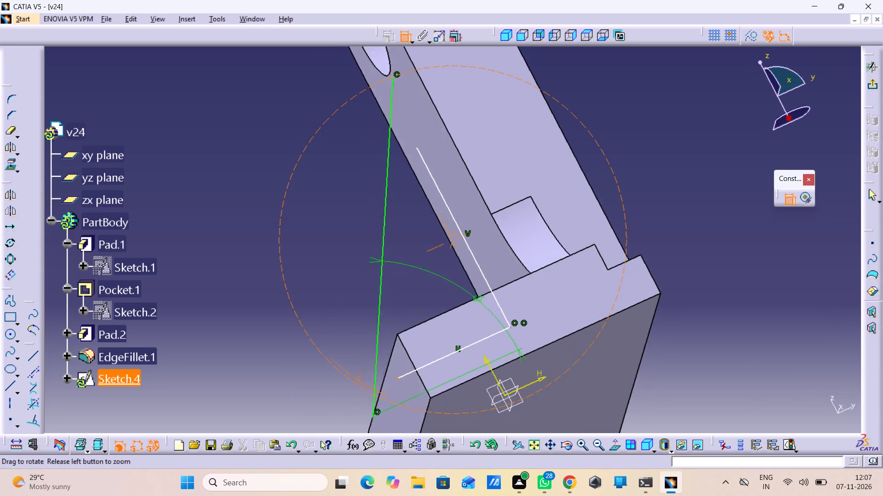
right_drag(365, 377, 390, 385)
middle_drag(365, 377, 390, 385)
middle_drag(320, 234, 354, 223)
right_drag(320, 232, 354, 223)
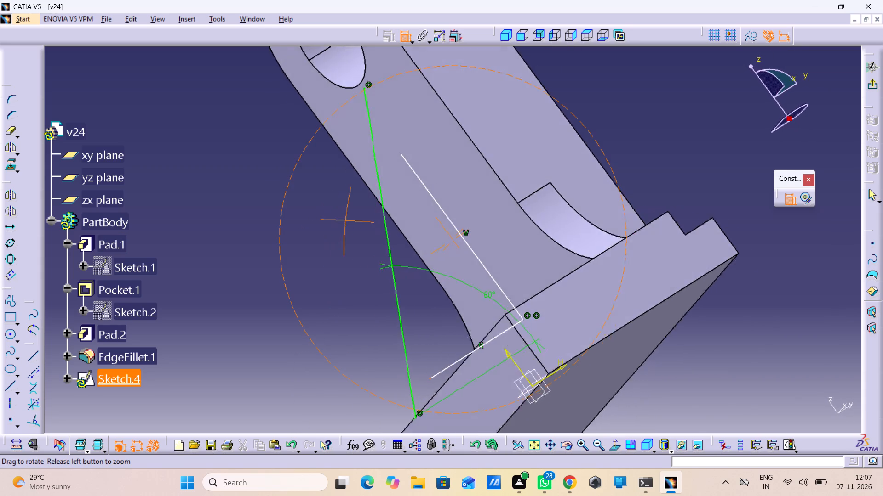
right_drag(354, 223, 450, 263)
middle_drag(354, 223, 450, 263)
middle_drag(463, 263, 392, 203)
right_drag(463, 263, 392, 203)
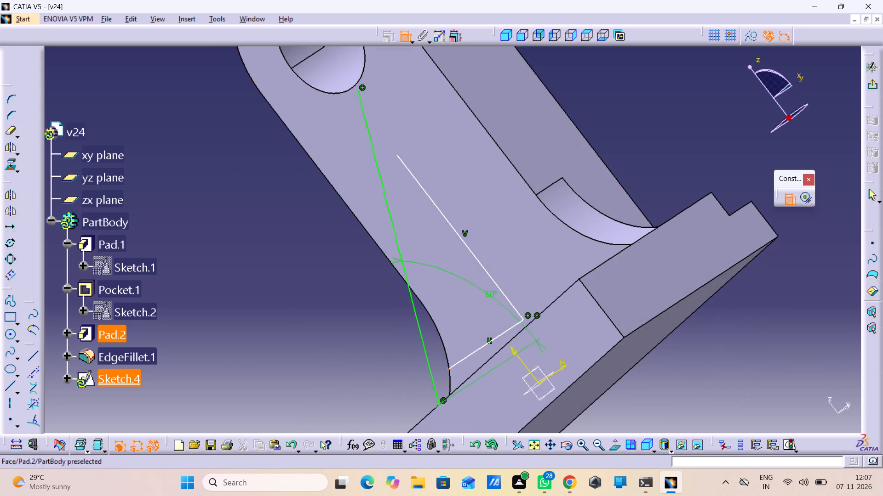
middle_drag(430, 341, 382, 288)
click(391, 349)
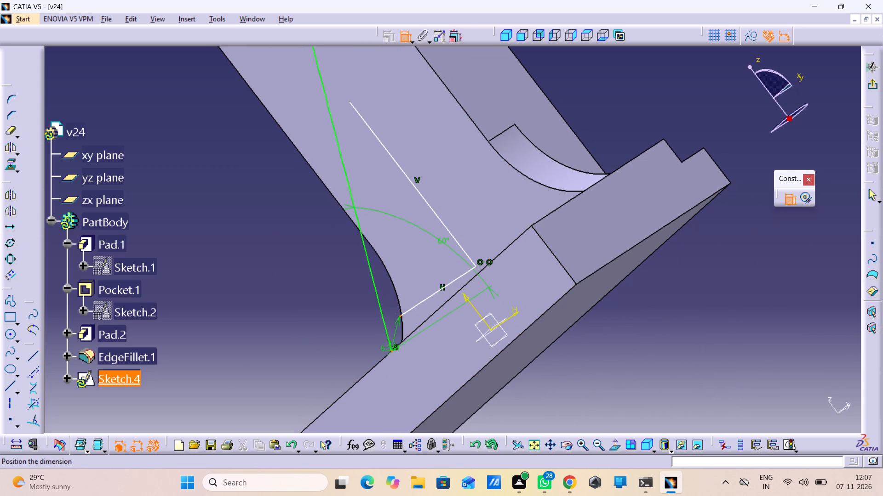
right_click(662, 362)
click(714, 319)
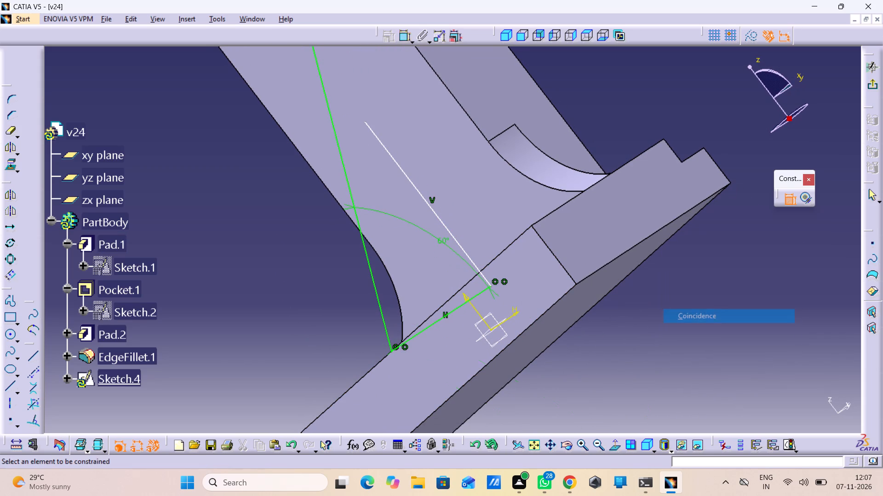
Dimension the length of the vertical line beside the lug and set it to 45 mm.
middle_drag(714, 318, 760, 446)
right_drag(713, 318, 760, 446)
middle_drag(722, 319, 746, 378)
right_click(722, 319)
middle_drag(704, 313, 717, 404)
scroll(704, 313, down, 1)
right_drag(704, 313, 717, 404)
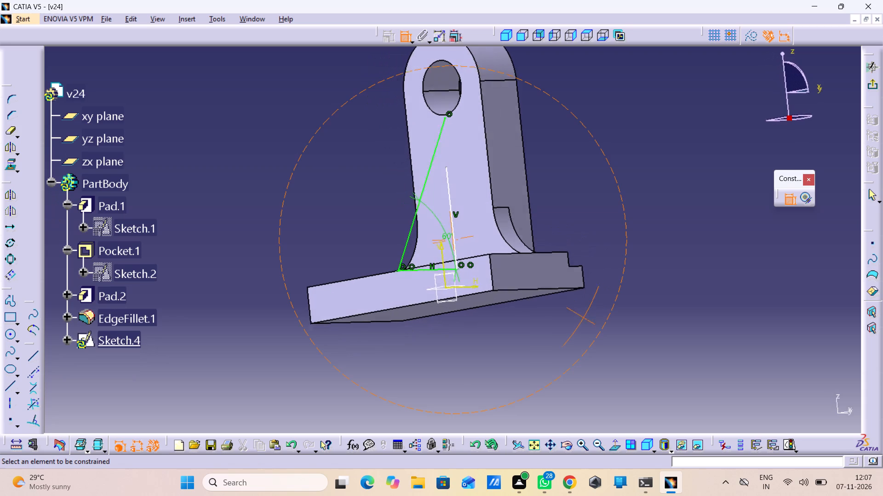
right_drag(717, 404, 719, 413)
middle_drag(717, 404, 719, 414)
middle_drag(642, 158, 578, 205)
right_drag(642, 158, 578, 205)
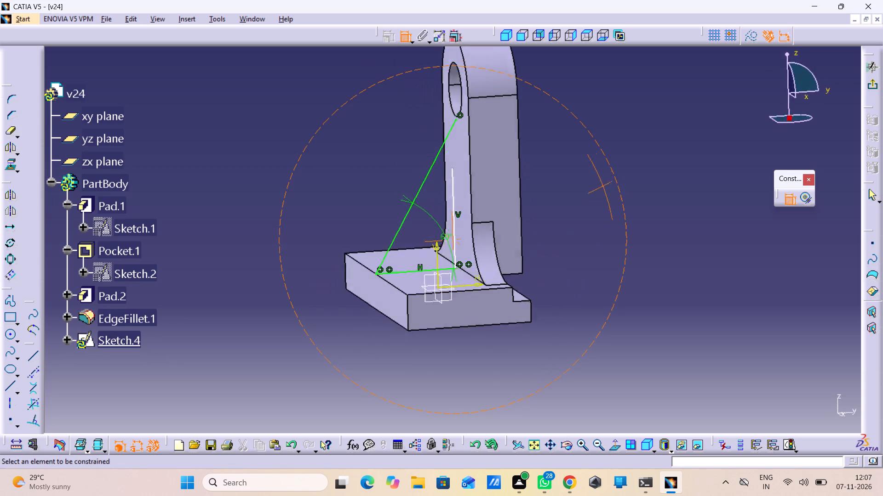
right_drag(578, 205, 588, 249)
middle_drag(578, 205, 588, 249)
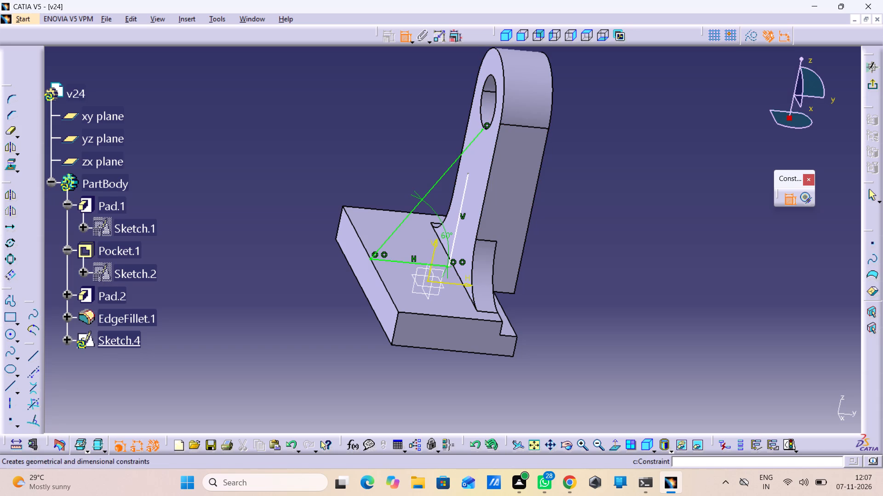
click(461, 219)
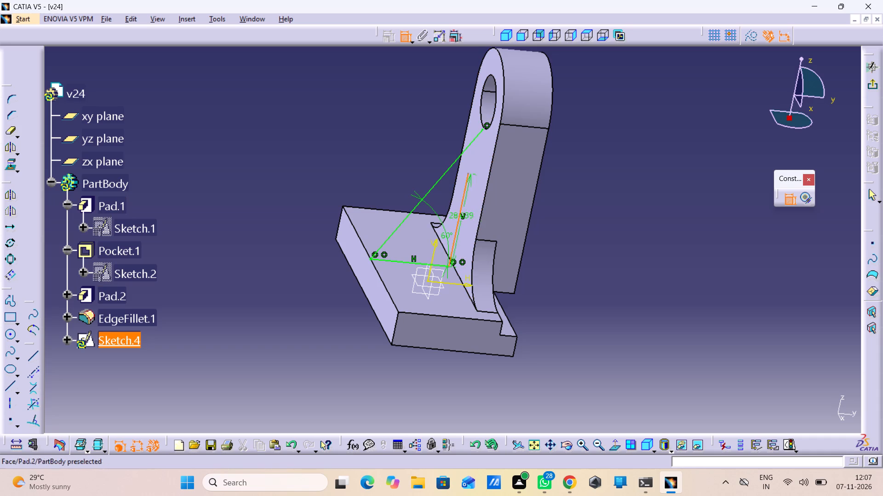
click(612, 231)
double_click(617, 222)
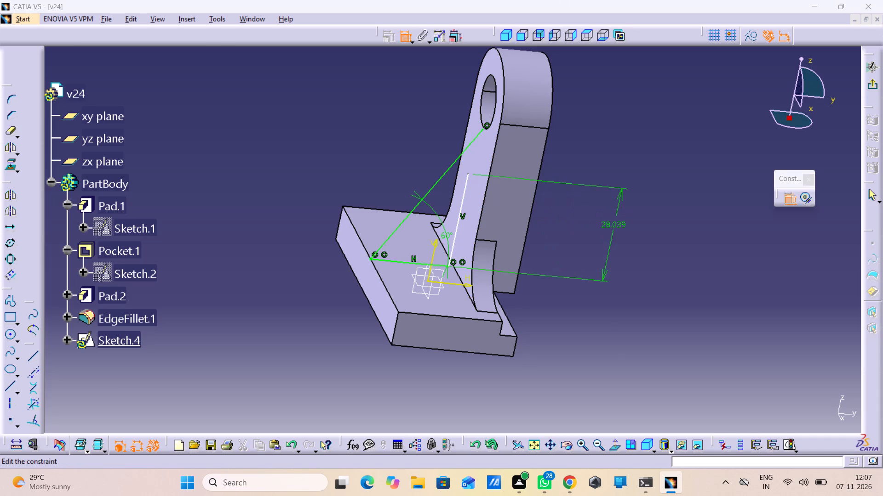
text(45)
key(Return)
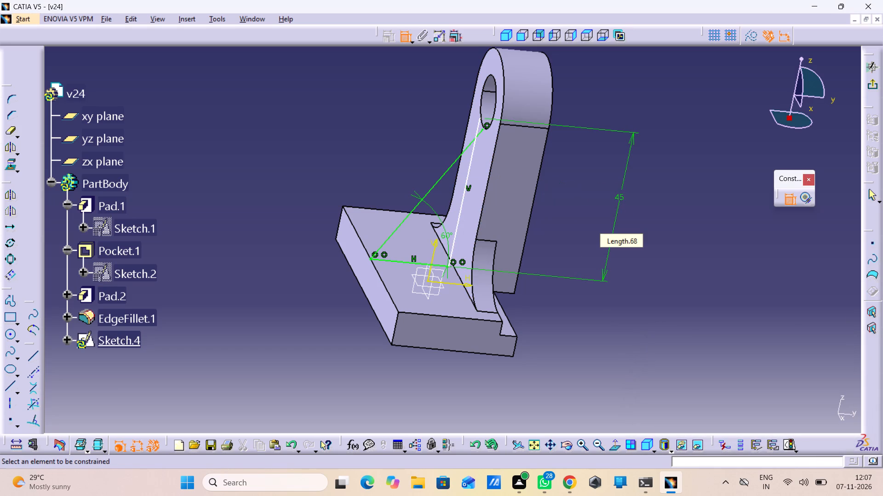
Set the vertical line's length to 40 mm.
double_click(620, 198)
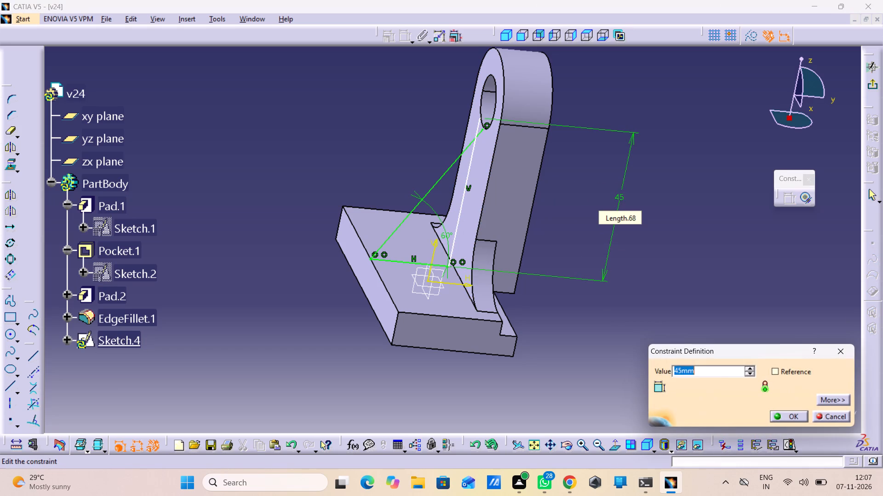
text(40)
key(Return)
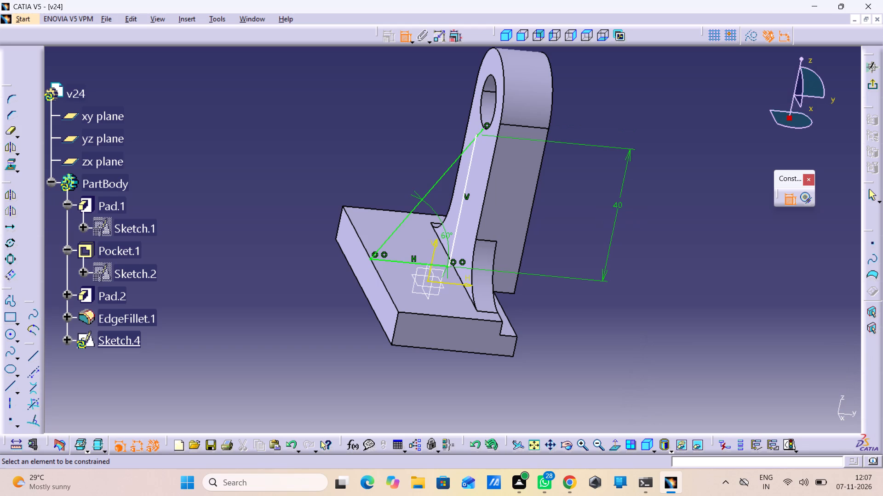
Delete the coincidence constraint holding the inclined line's upper endpoint to the lug.
right_click(486, 124)
click(516, 208)
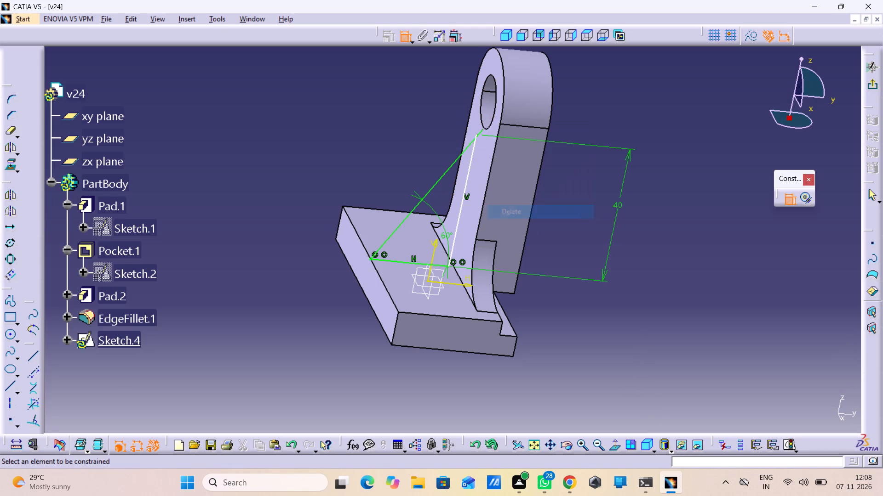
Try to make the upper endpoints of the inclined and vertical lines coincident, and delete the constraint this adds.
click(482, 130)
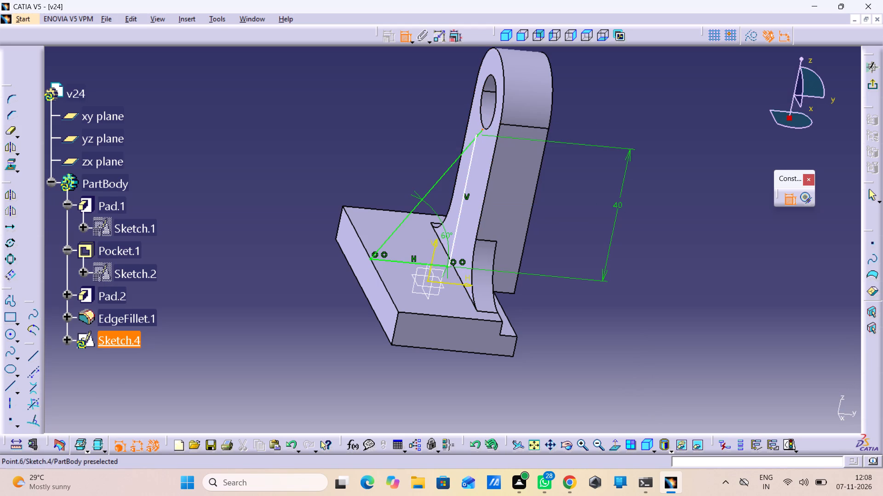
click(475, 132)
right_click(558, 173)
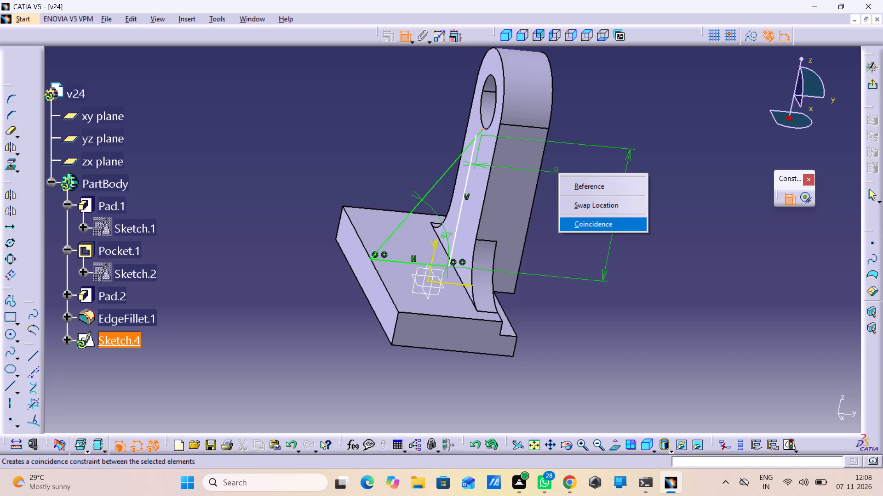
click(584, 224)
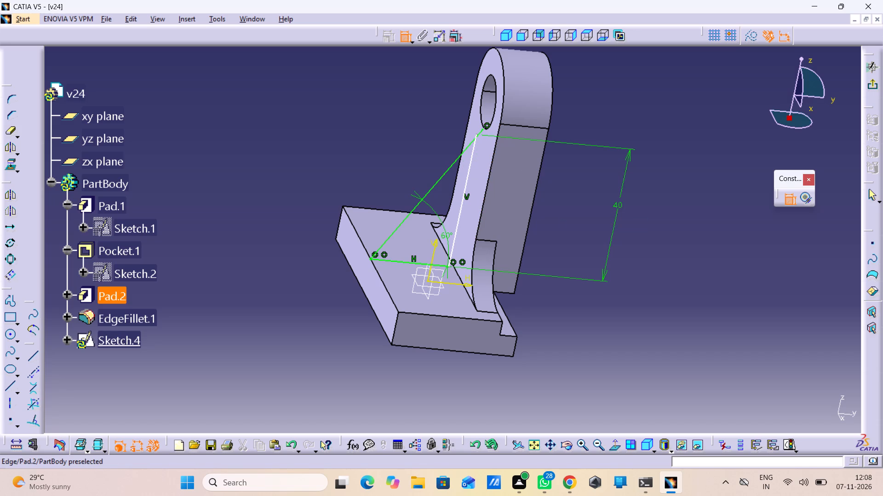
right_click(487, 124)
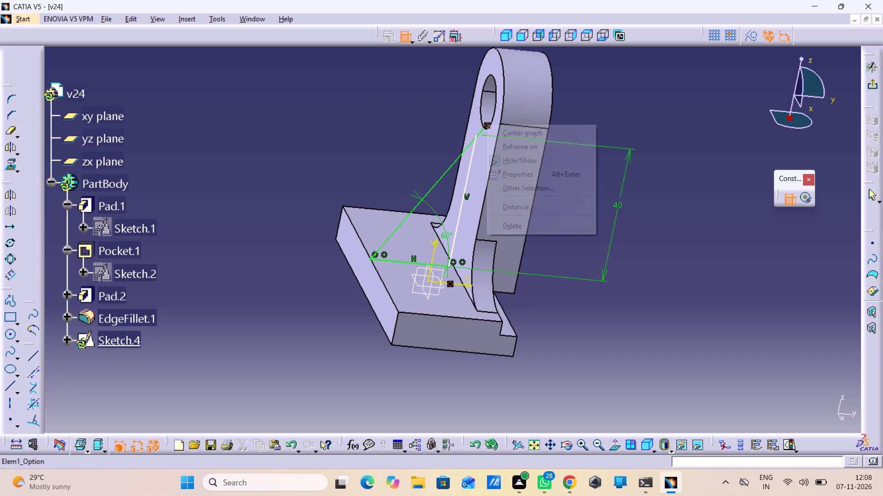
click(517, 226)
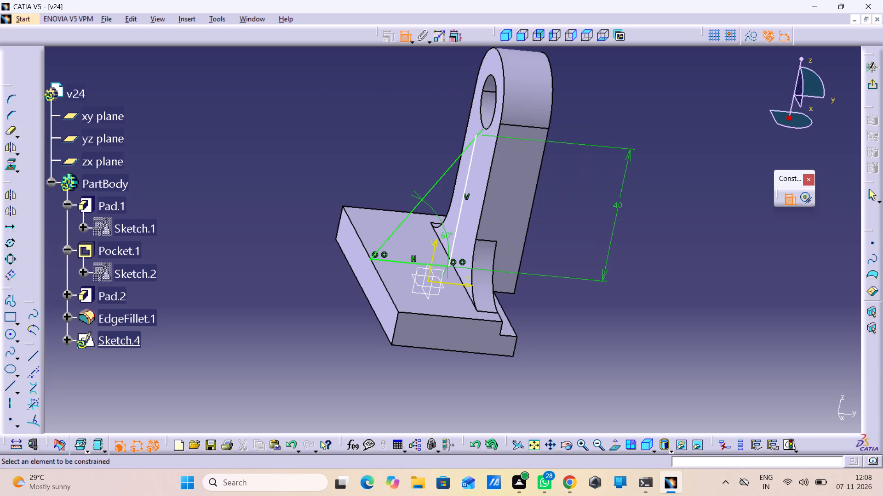
Delete the 60-degree angle constraint from the inclined line.
middle_drag(514, 213, 514, 173)
right_click(517, 214)
middle_drag(504, 168, 566, 231)
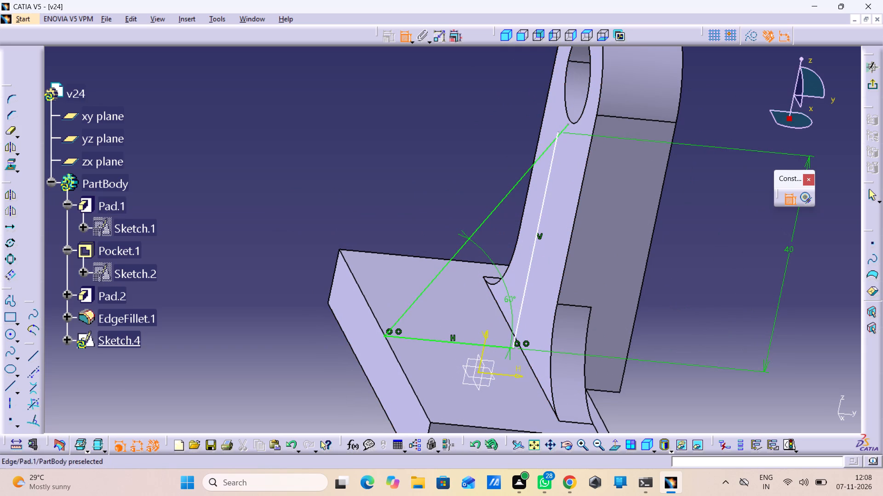
right_click(483, 249)
click(504, 242)
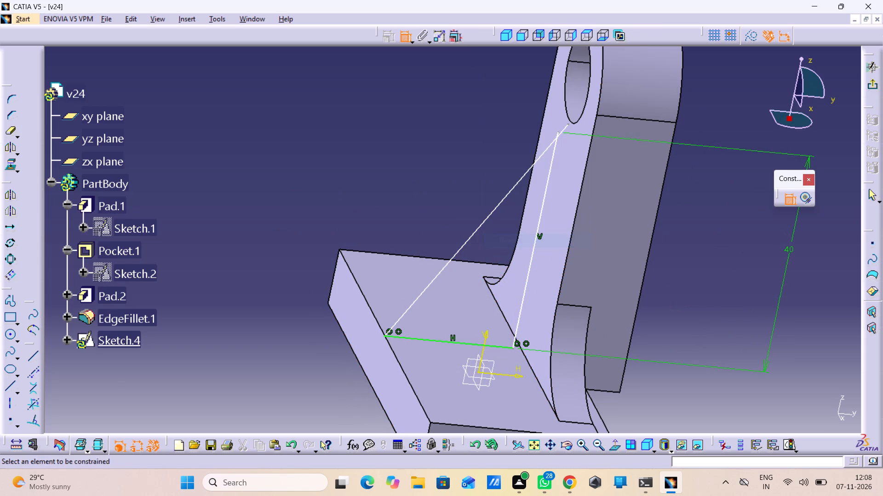
Make the inclined line's upper endpoint coincident with the vertical line's upper endpoint to close the triangle.
click(570, 125)
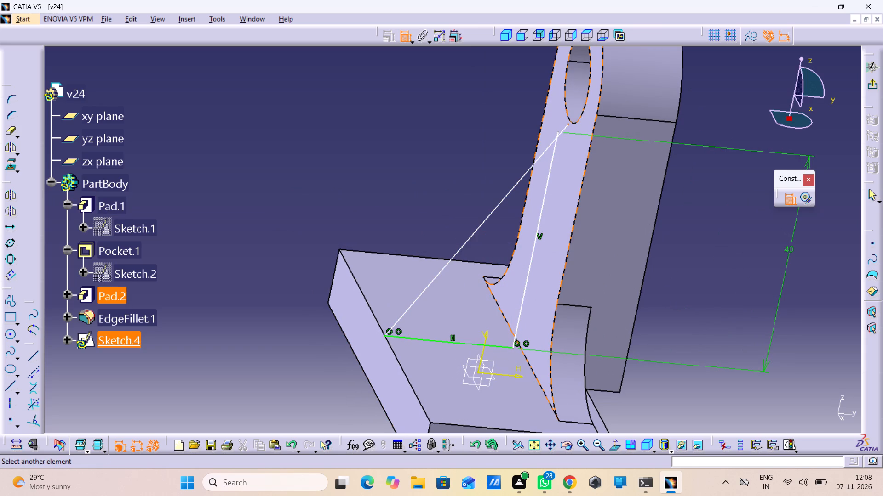
click(559, 134)
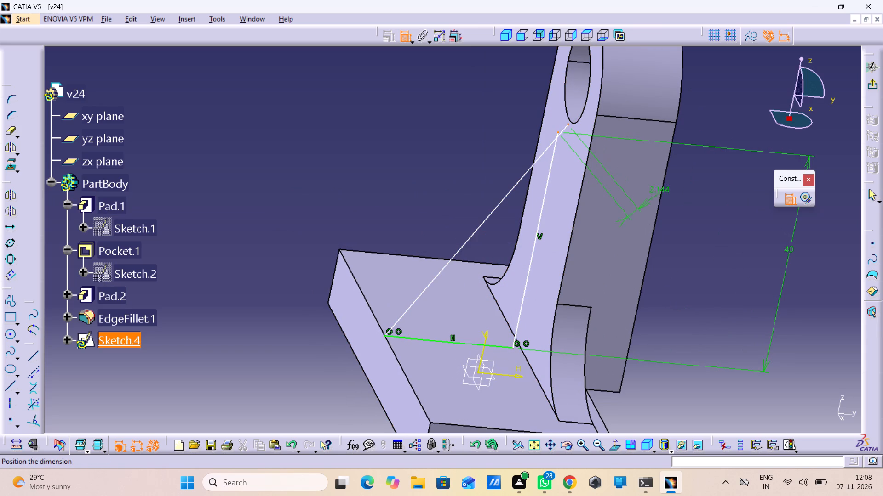
right_click(667, 196)
click(712, 279)
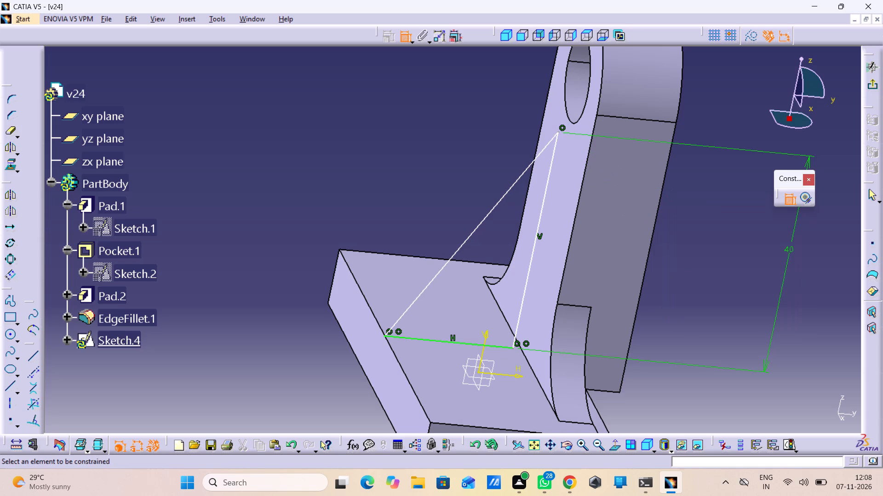
Dimension the angle between the inclined line and the horizontal base line and set it to 60 degrees.
click(425, 290)
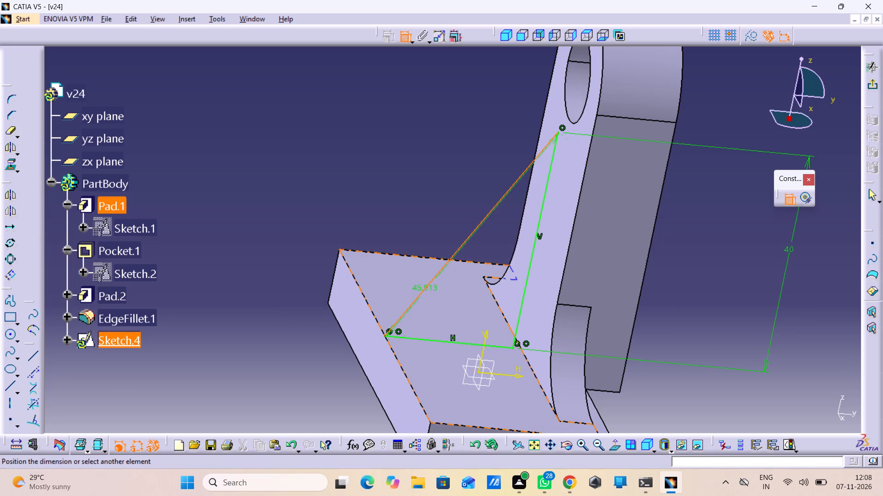
drag(437, 341, 442, 339)
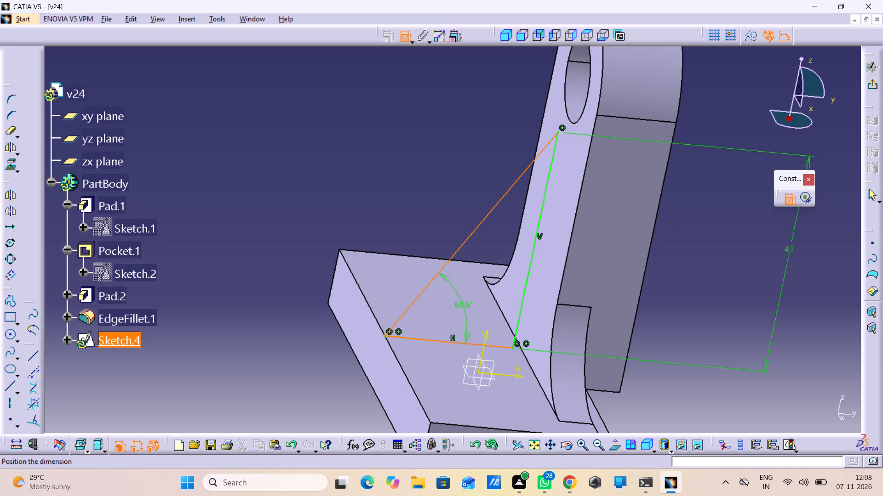
click(464, 303)
click(462, 298)
double_click(462, 298)
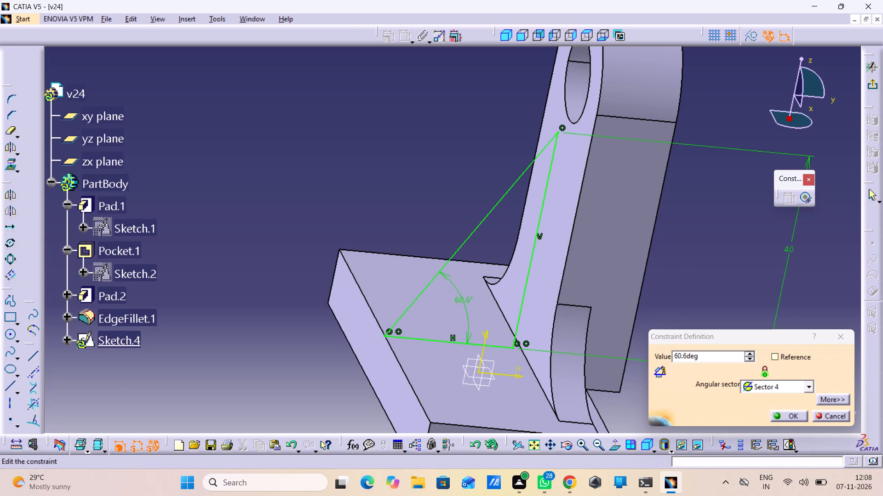
text(60)
key(Return)
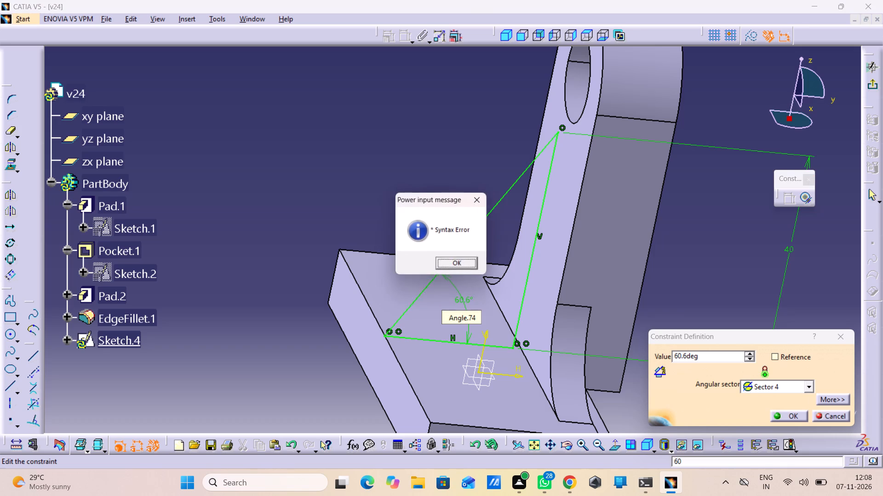
click(447, 266)
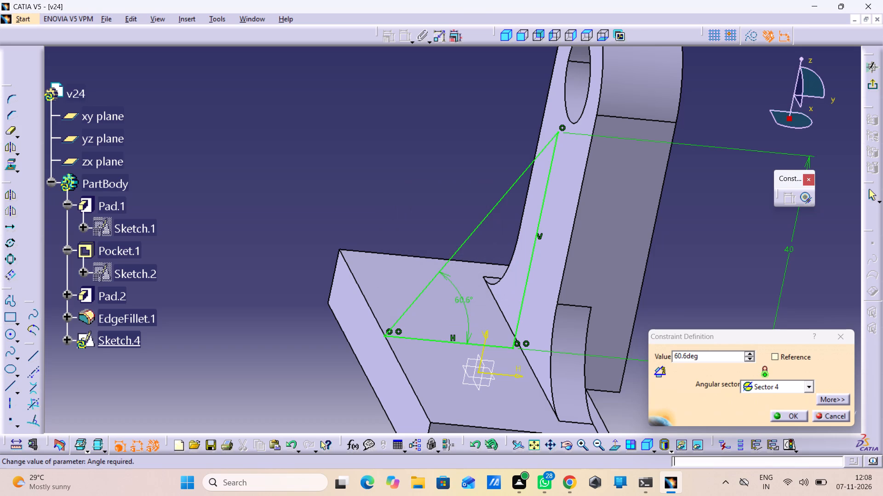
drag(700, 350, 628, 362)
text(60)
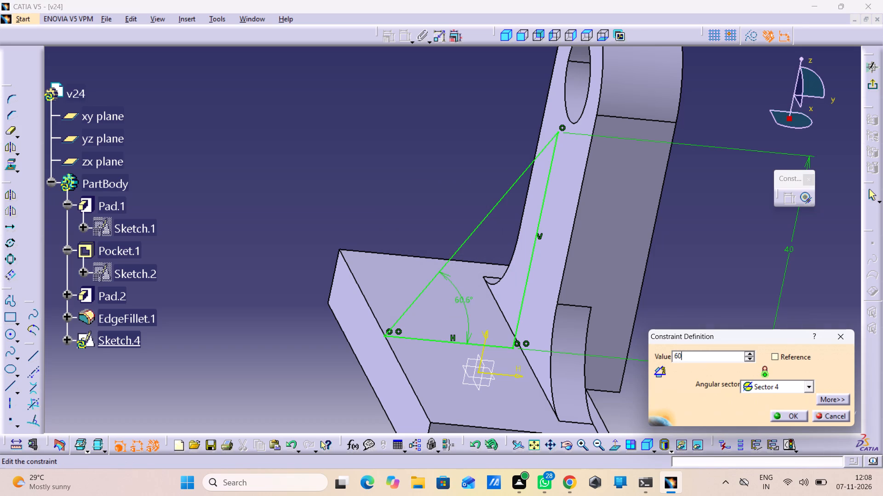
key(Return)
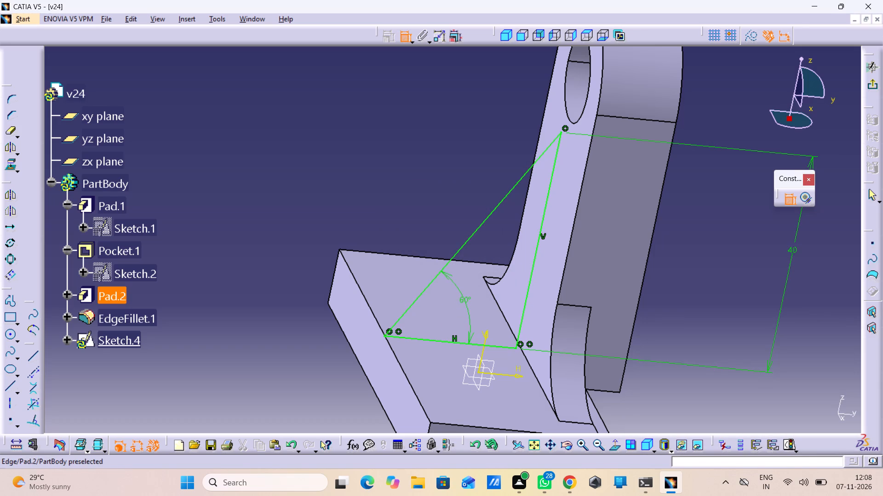
Add a coincidence constraint between the vertical line and the edge where the lug meets the base.
middle_drag(644, 375, 548, 355)
right_drag(644, 375, 548, 355)
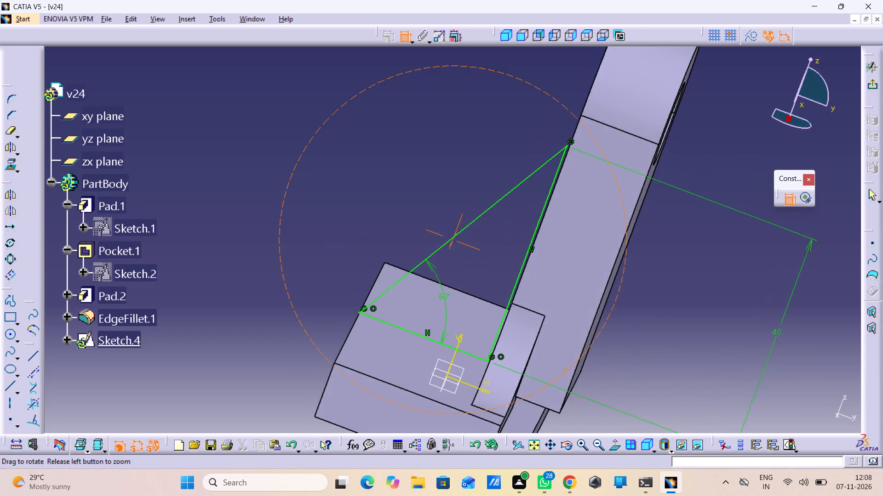
right_drag(548, 355, 557, 355)
middle_drag(548, 355, 558, 356)
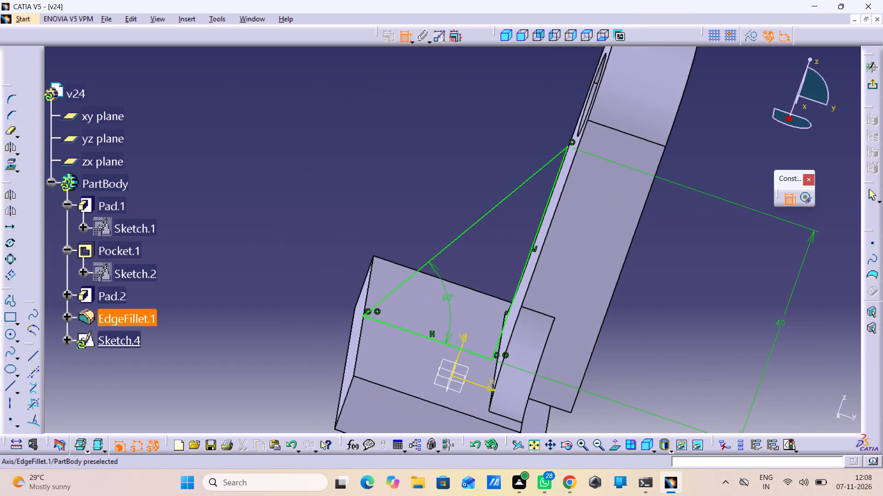
click(502, 337)
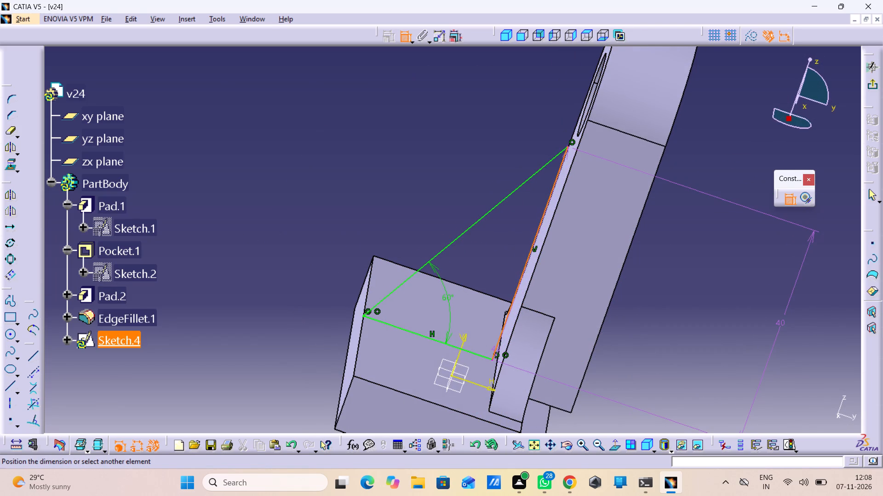
middle_drag(499, 352, 507, 305)
right_click(500, 353)
middle_drag(520, 314, 498, 229)
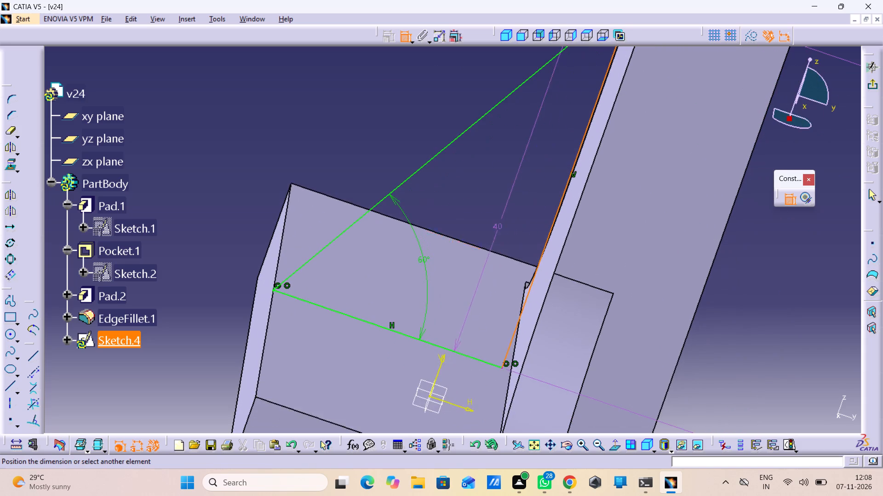
click(510, 374)
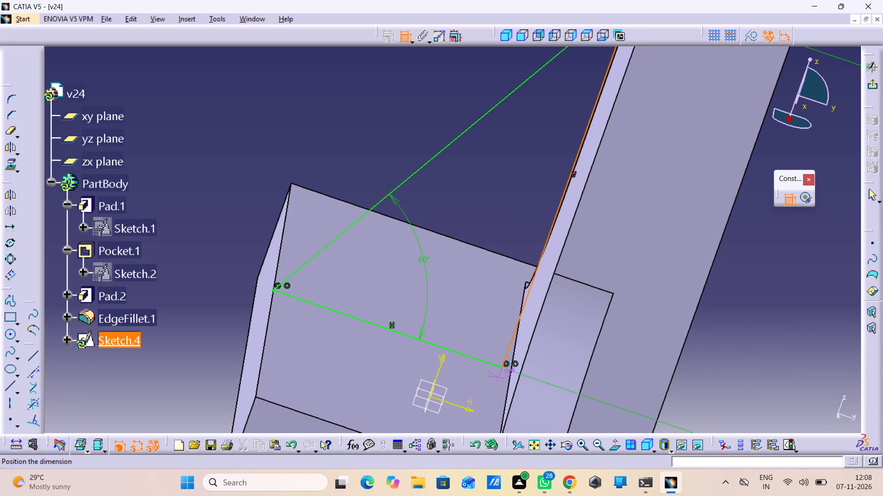
right_click(743, 319)
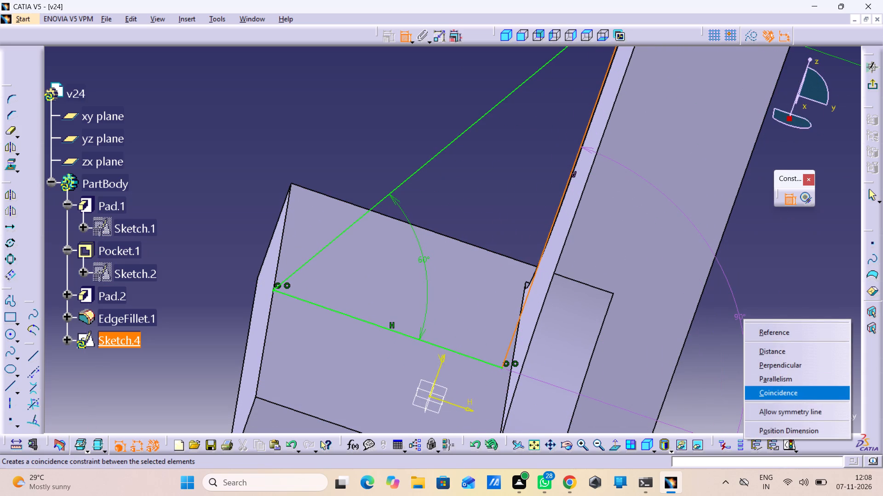
click(767, 394)
Delete the 60-degree angle constraint between the inclined and horizontal lines.
middle_drag(734, 351, 732, 349)
right_click(734, 351)
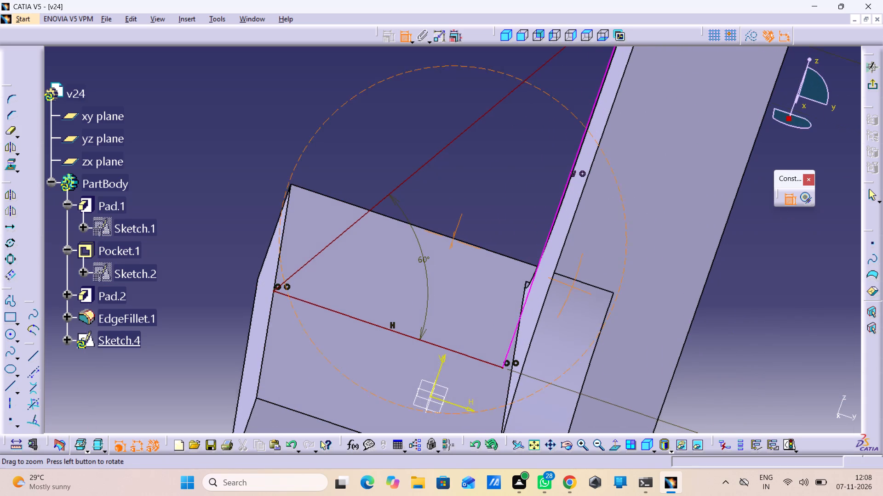
middle_drag(732, 349, 733, 403)
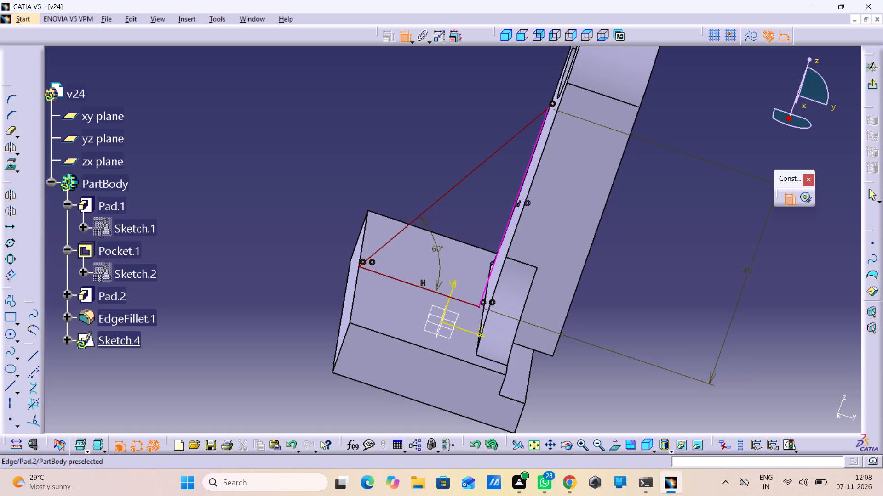
right_click(438, 259)
click(467, 250)
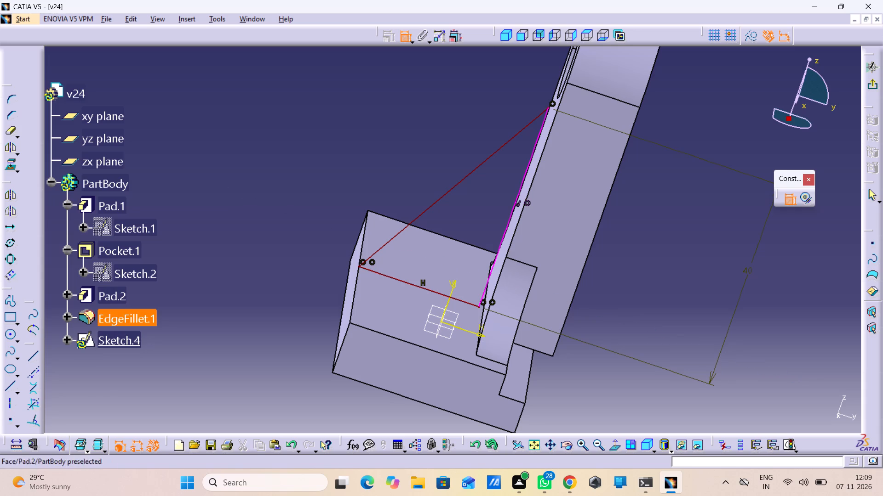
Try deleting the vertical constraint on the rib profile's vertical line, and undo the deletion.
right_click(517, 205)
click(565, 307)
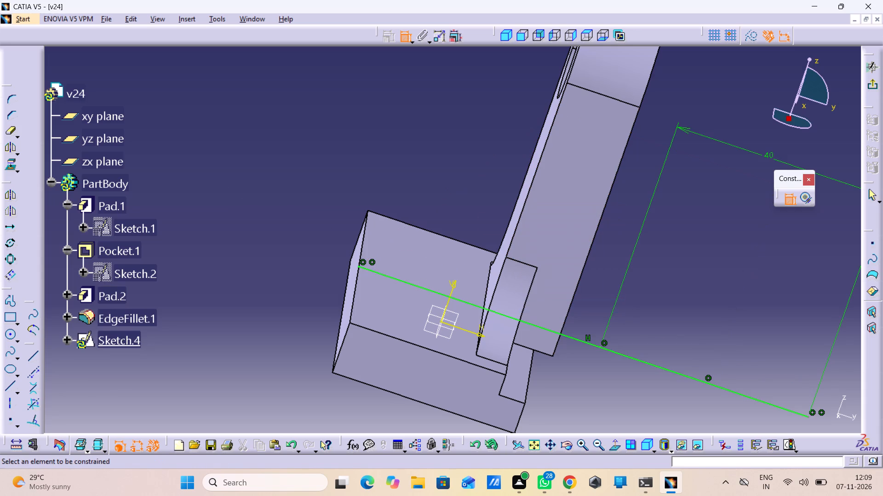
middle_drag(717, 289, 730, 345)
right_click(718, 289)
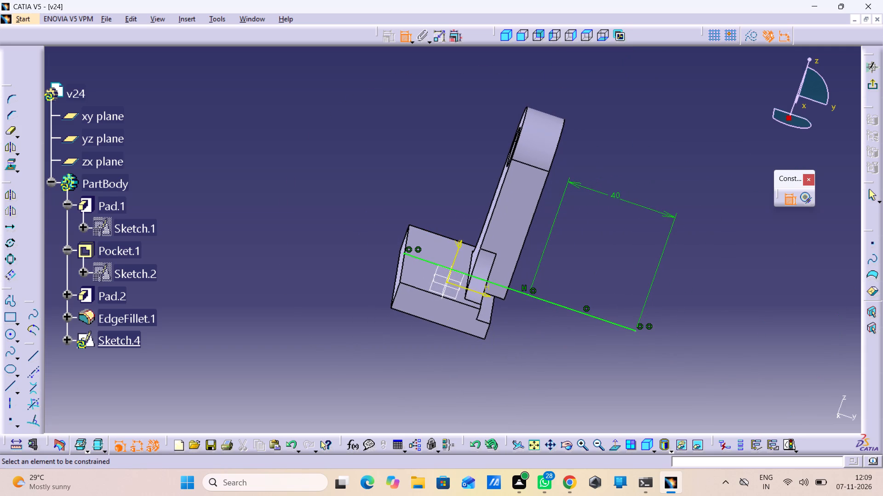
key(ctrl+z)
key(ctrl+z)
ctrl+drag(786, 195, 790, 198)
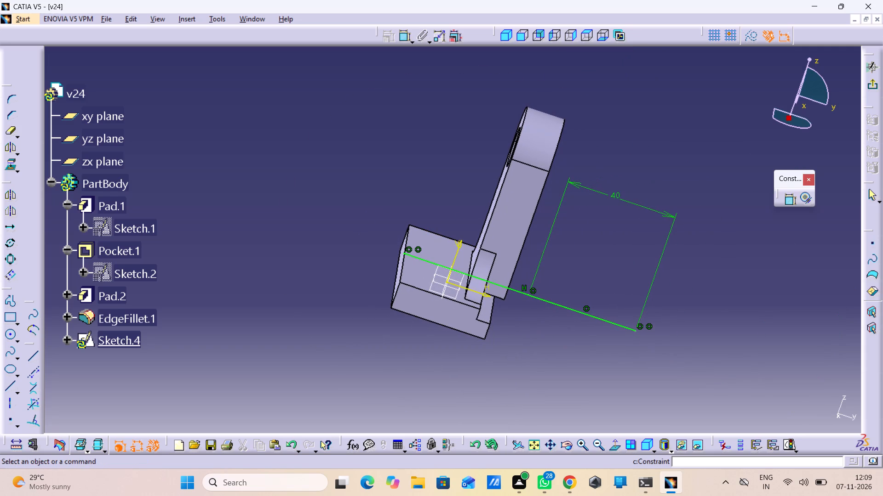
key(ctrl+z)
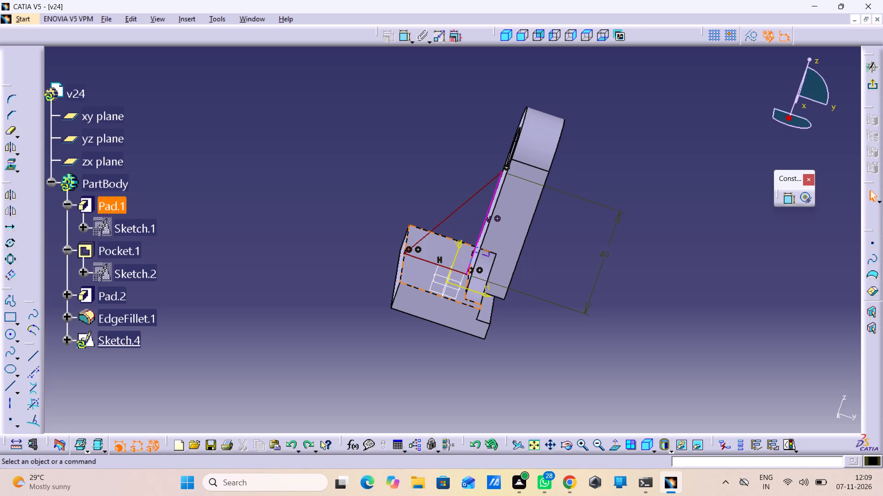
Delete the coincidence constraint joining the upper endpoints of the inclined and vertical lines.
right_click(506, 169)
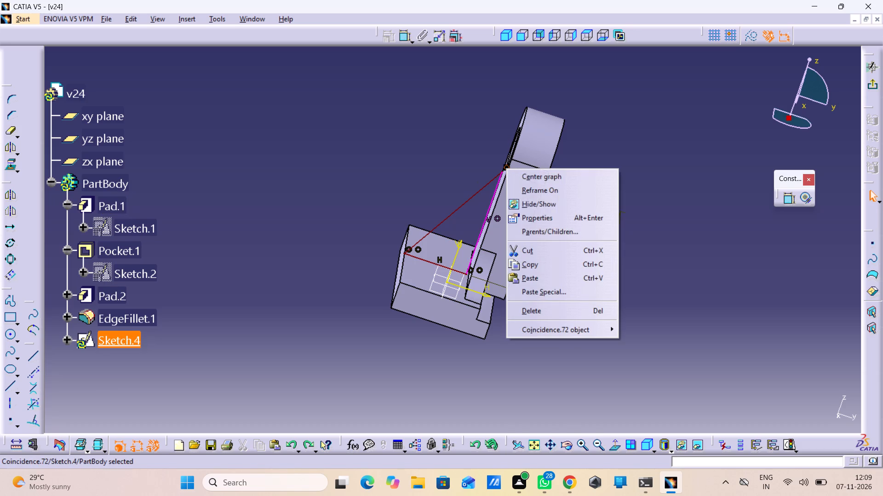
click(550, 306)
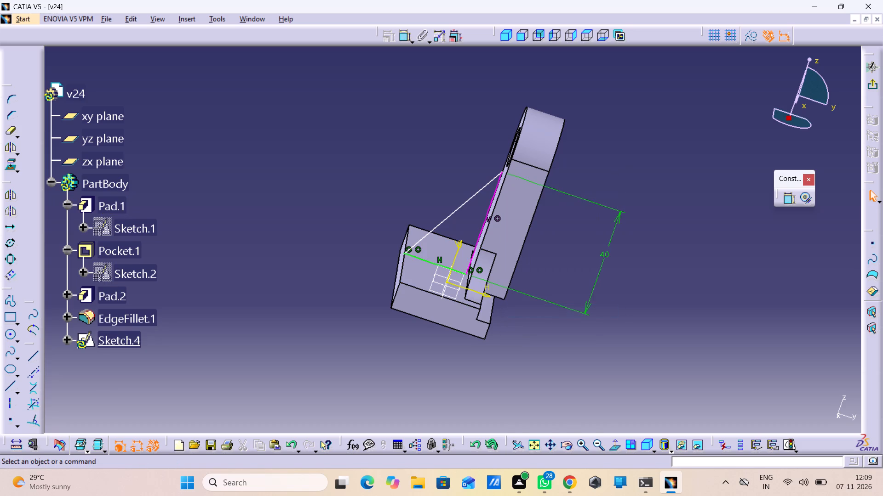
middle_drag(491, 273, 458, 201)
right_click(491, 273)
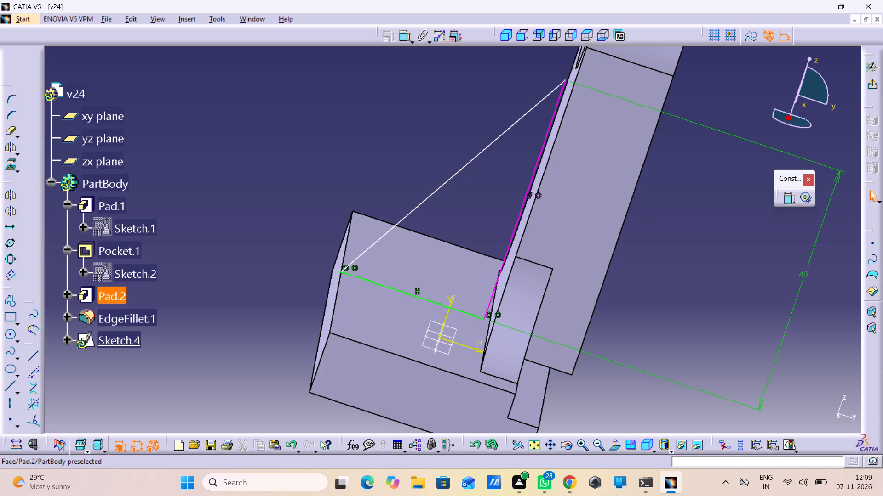
Undo the recent constraint edits back to before the triangle's upper corner was closed and its angle added.
key(ctrl+z)
key(ctrl+z)
key(ctrl+z)
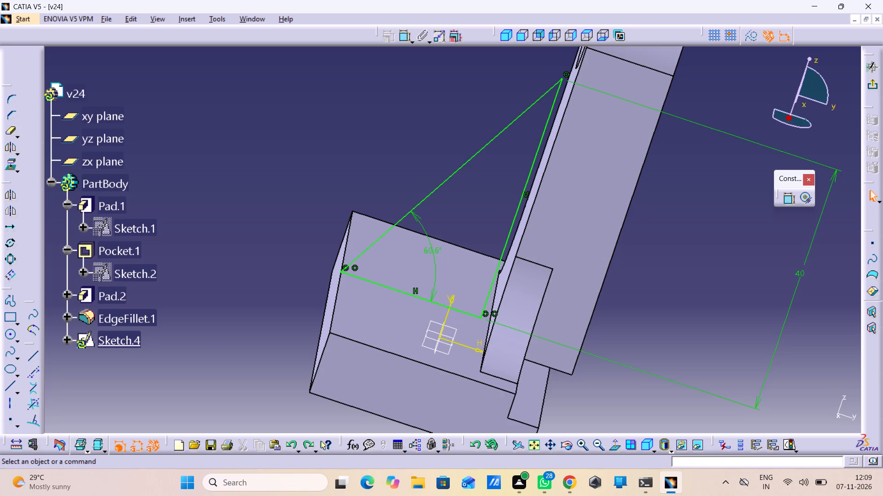
key(ctrl+z)
key(ctrl+z)
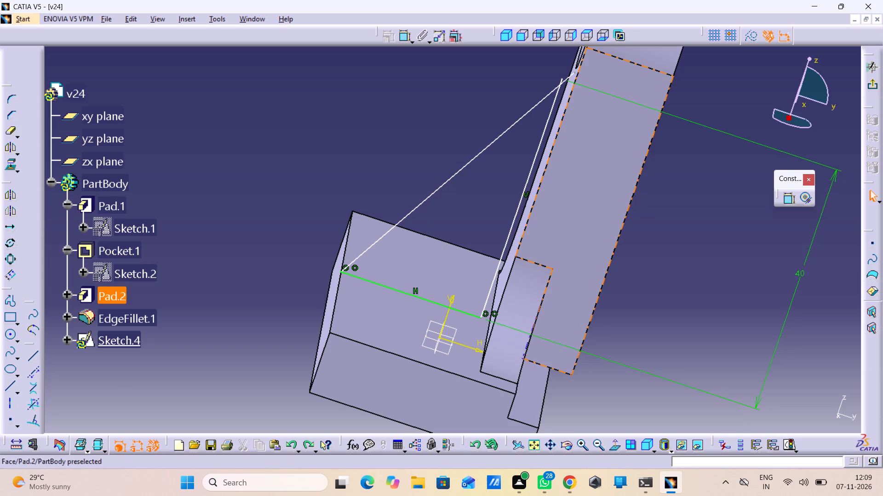
Make the inclined line's upper endpoint coincident with the vertical line's upper endpoint to close the triangle.
click(576, 71)
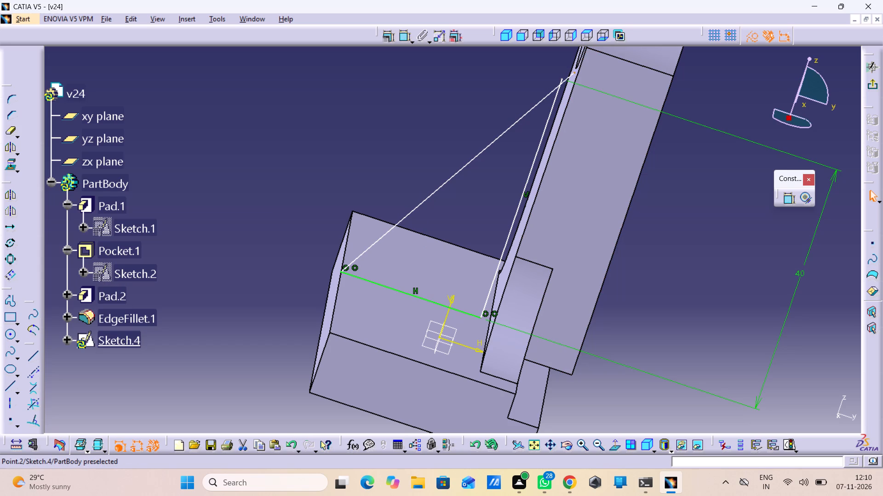
click(561, 77)
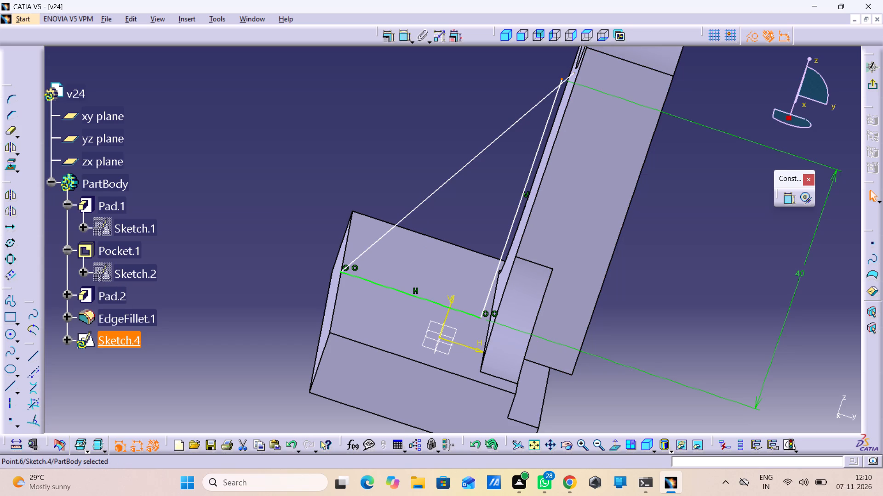
click(744, 115)
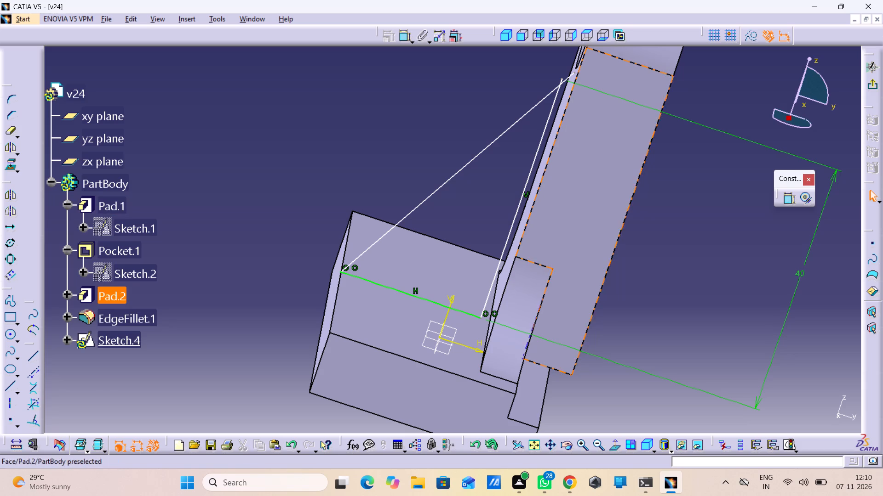
double_click(786, 198)
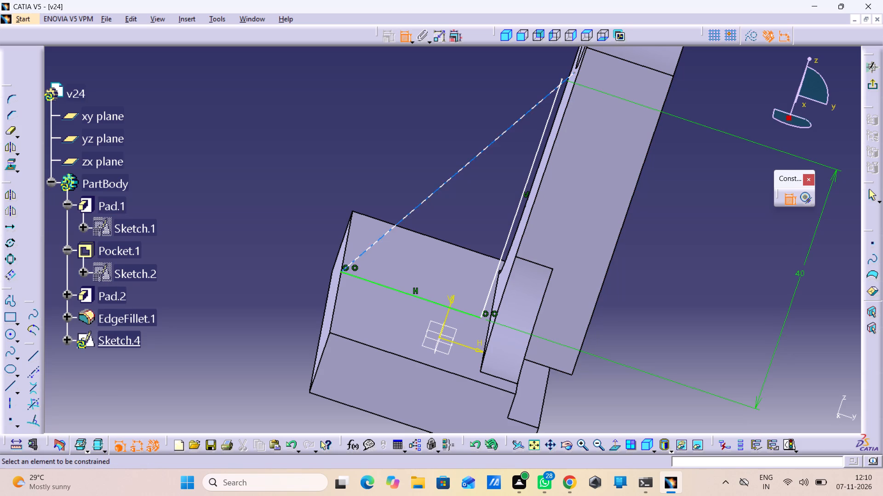
click(574, 72)
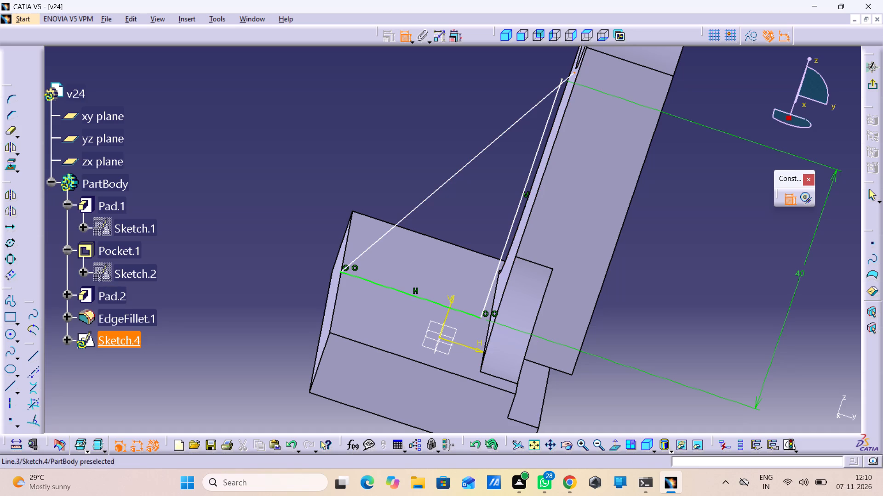
click(560, 78)
right_drag(692, 127, 692, 135)
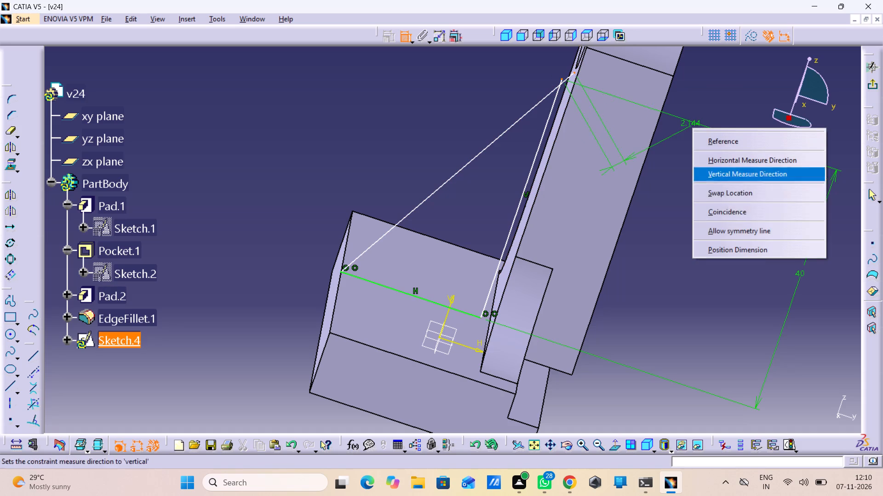
click(729, 211)
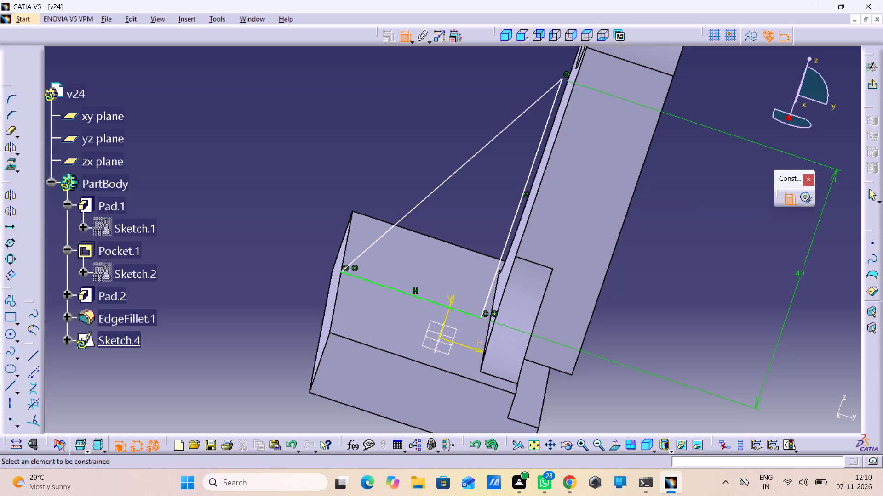
Add a coincidence constraint between the triangle's vertical line and the adjacent long edge of the lug.
click(551, 115)
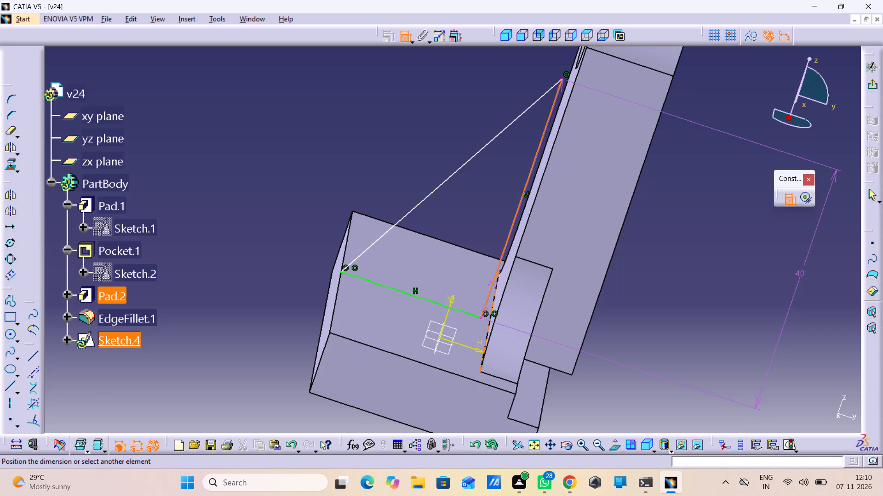
click(523, 221)
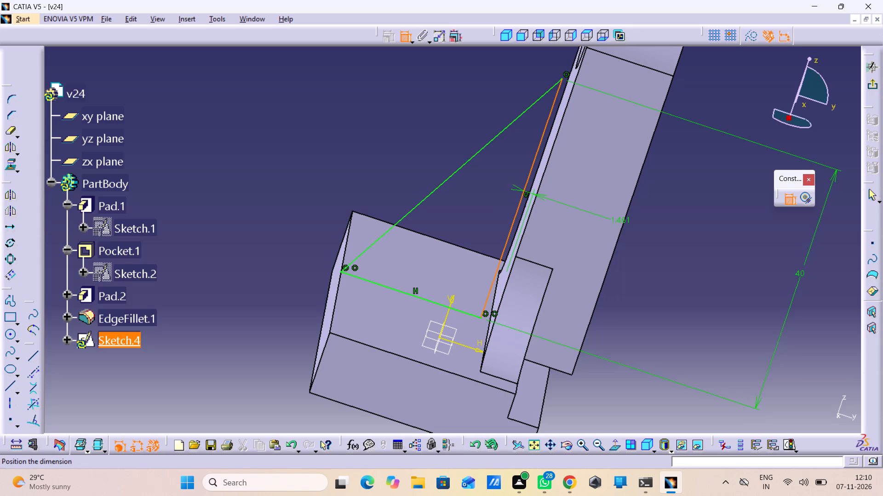
right_click(657, 224)
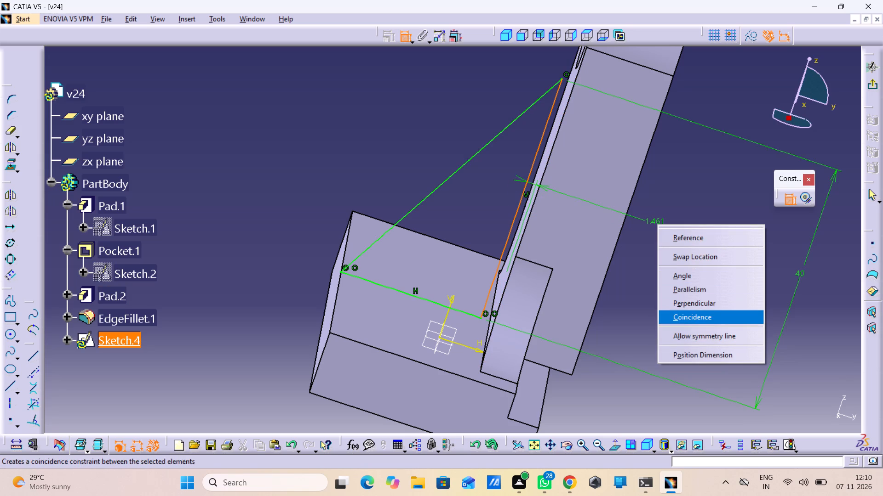
click(680, 321)
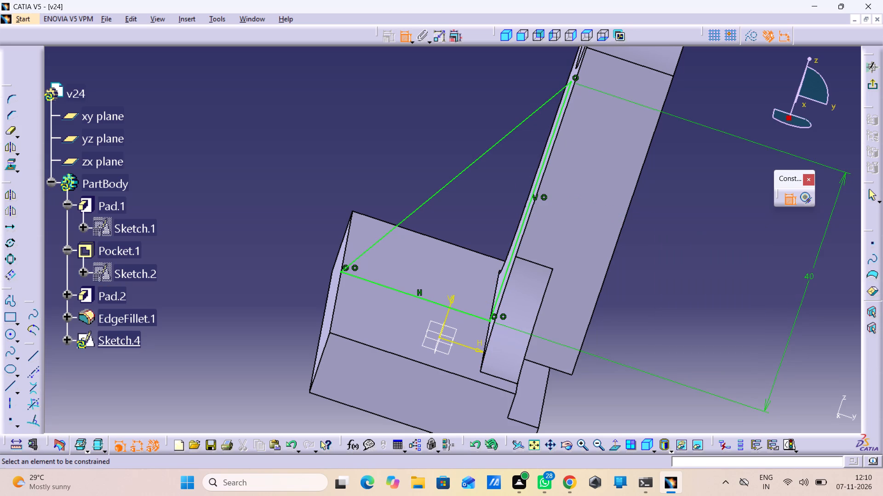
Dimension the angle between the inclined line and the horizontal base line and set it to 60 degrees.
click(402, 221)
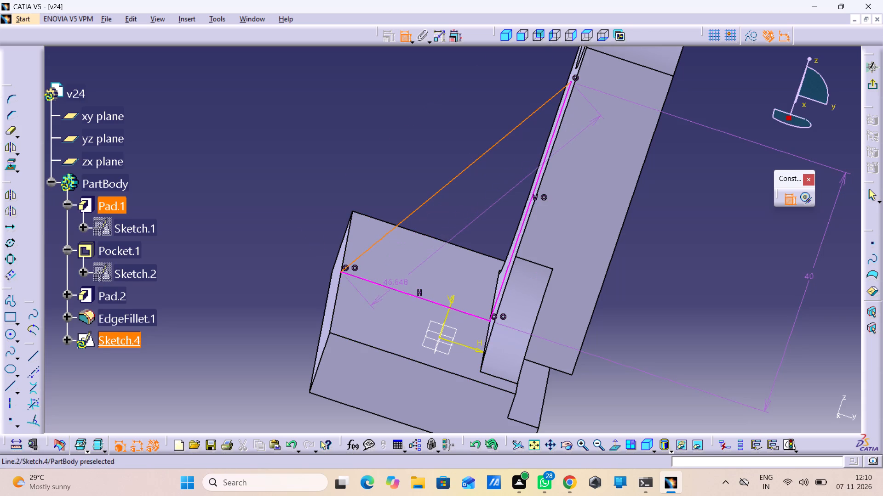
click(396, 290)
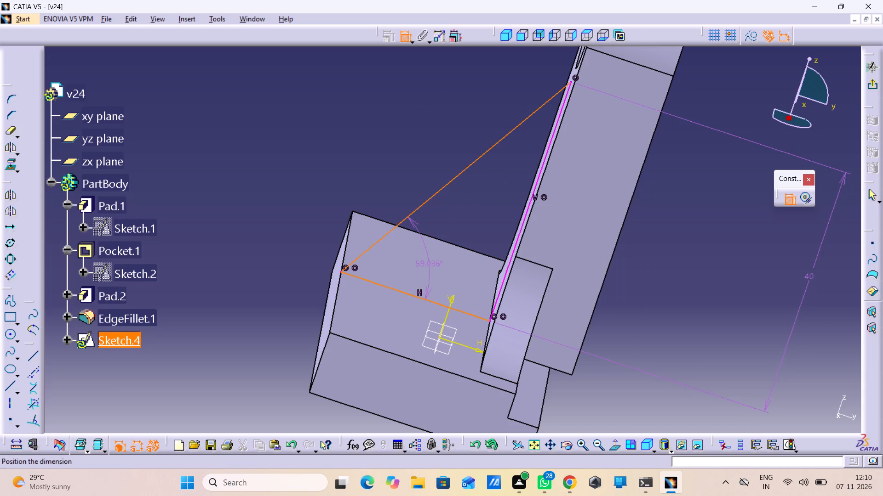
click(431, 265)
double_click(432, 259)
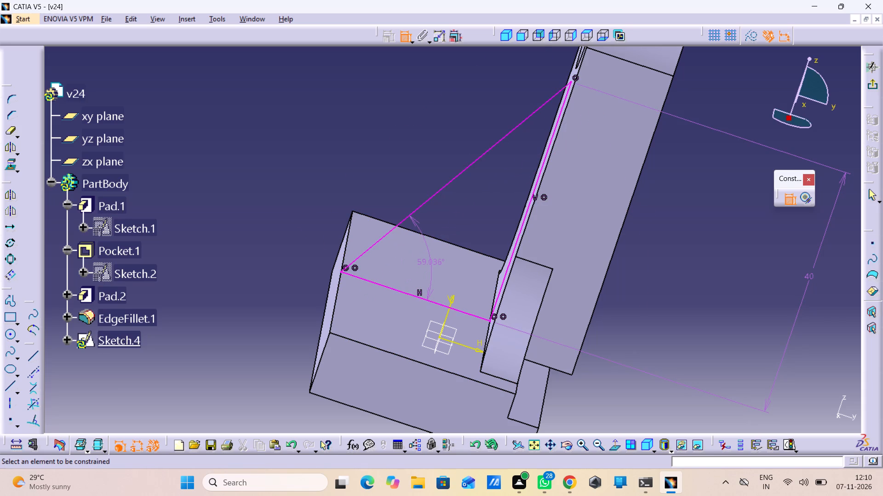
text(60)
key(Return)
Delete the 40 mm height dimension from the triangular rib profile and exit the sketch.
right_click(816, 260)
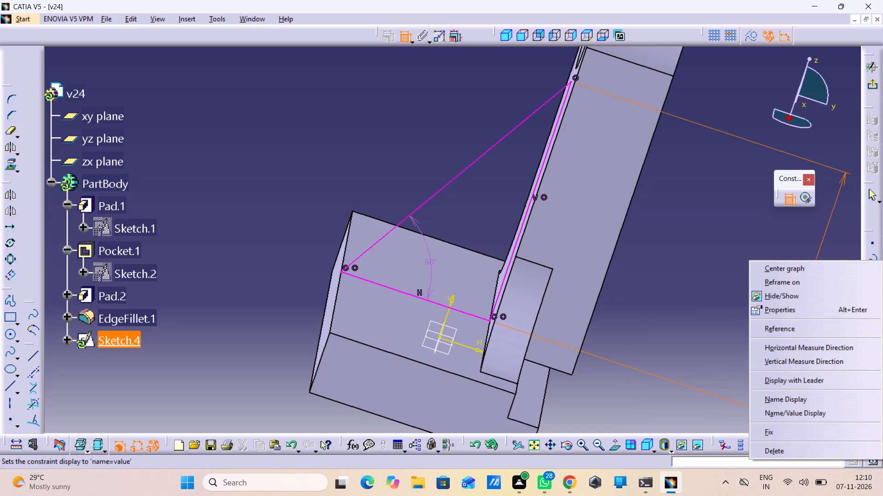
click(778, 451)
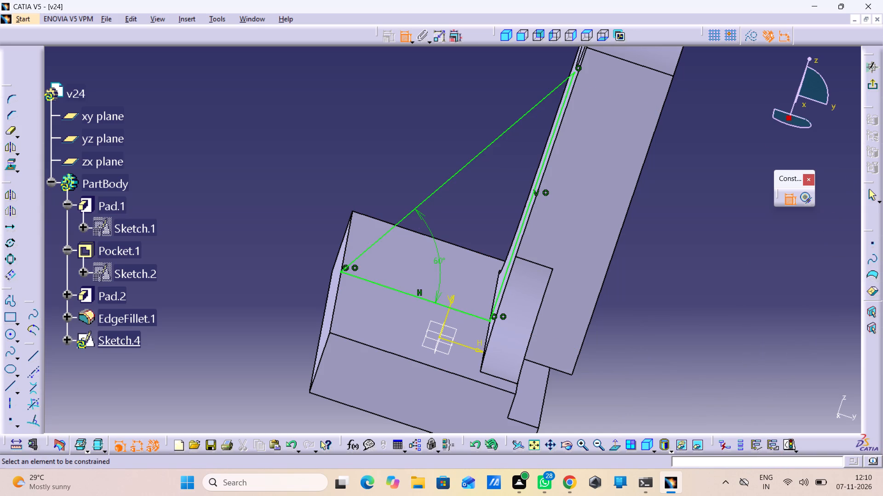
middle_drag(719, 302, 725, 328)
right_click(719, 302)
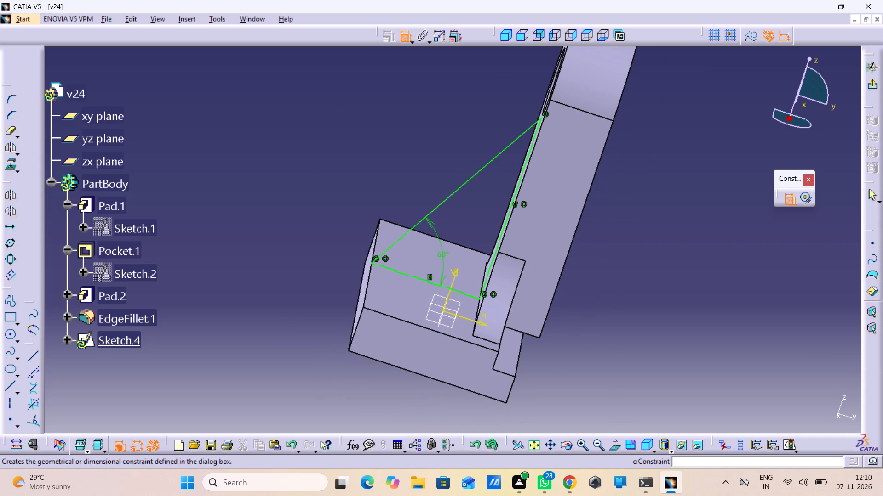
click(874, 86)
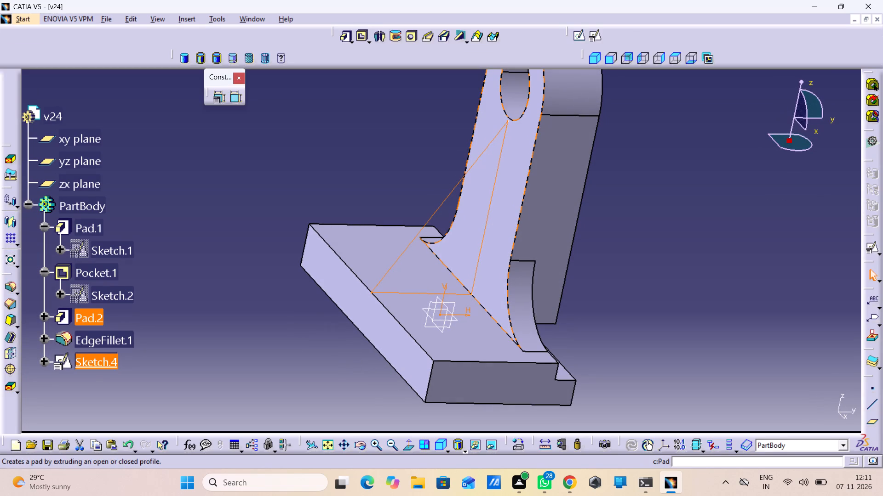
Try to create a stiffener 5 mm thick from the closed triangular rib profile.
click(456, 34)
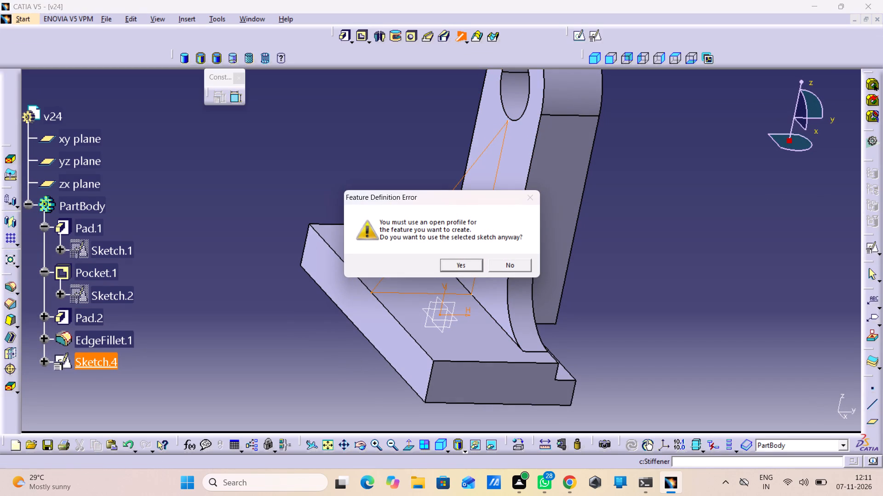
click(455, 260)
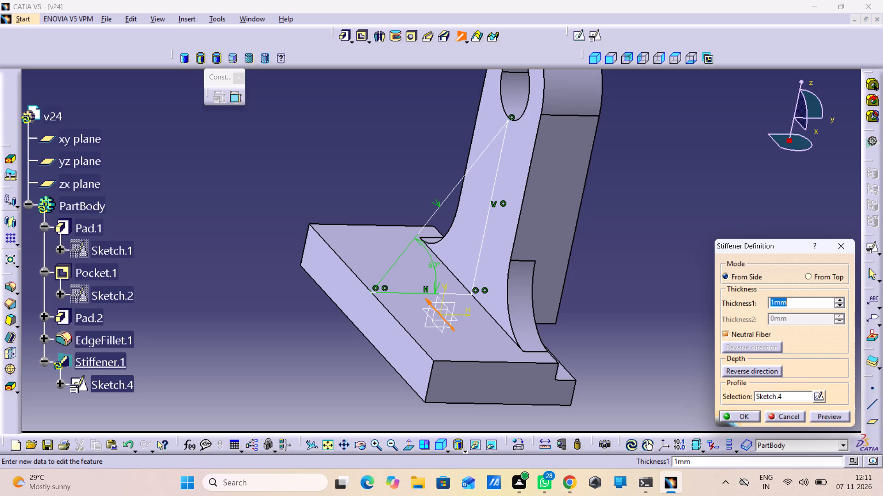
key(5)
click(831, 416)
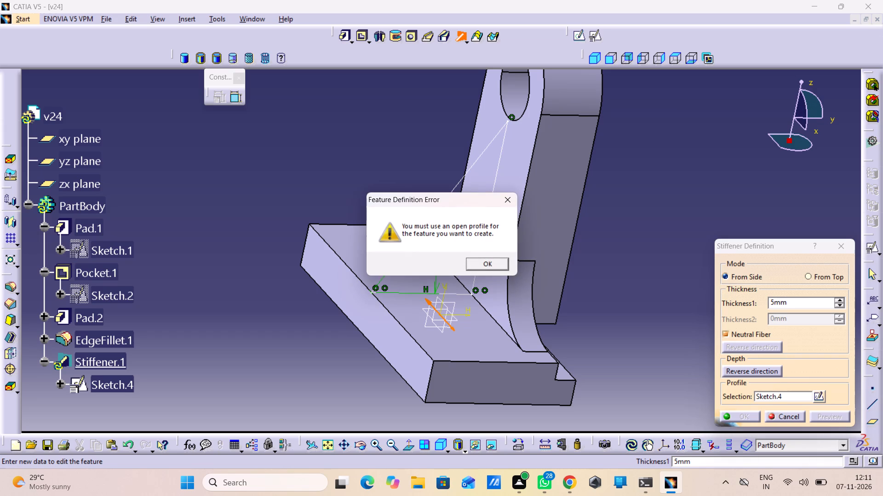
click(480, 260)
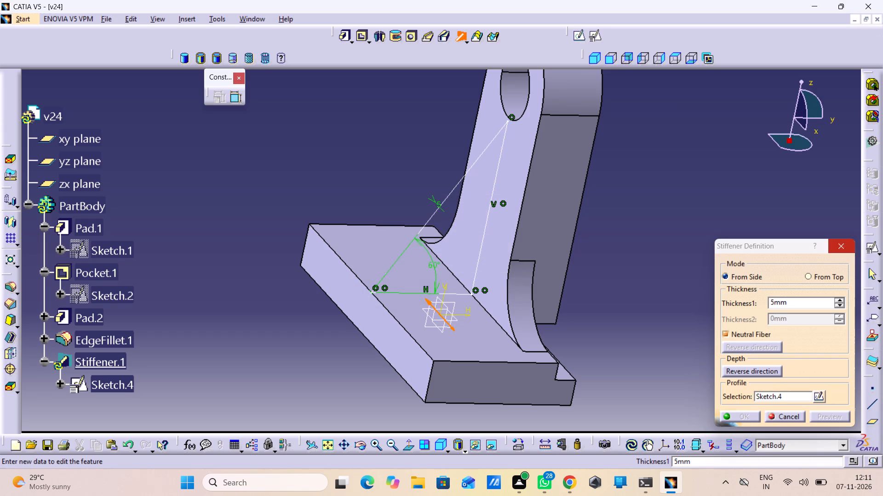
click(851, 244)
Set up a Pad of the closed triangular rib profile with mirrored extent and a 10 mm length, and preview it.
click(344, 36)
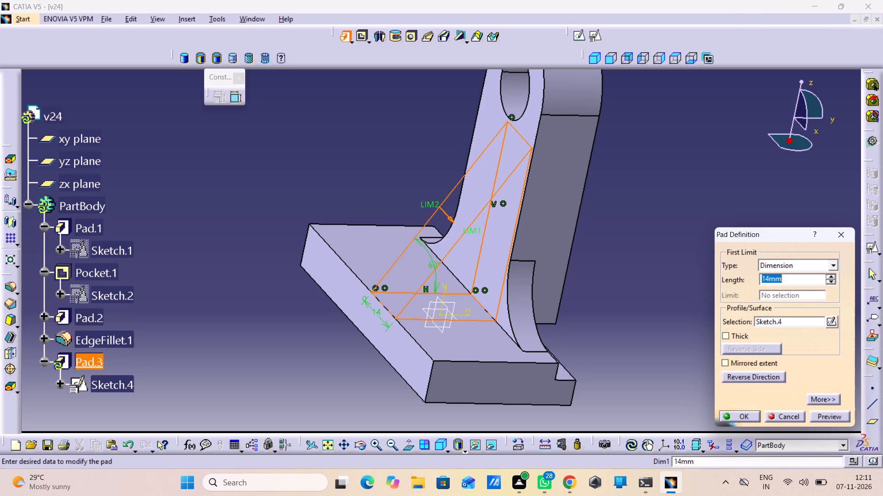
click(723, 370)
click(725, 365)
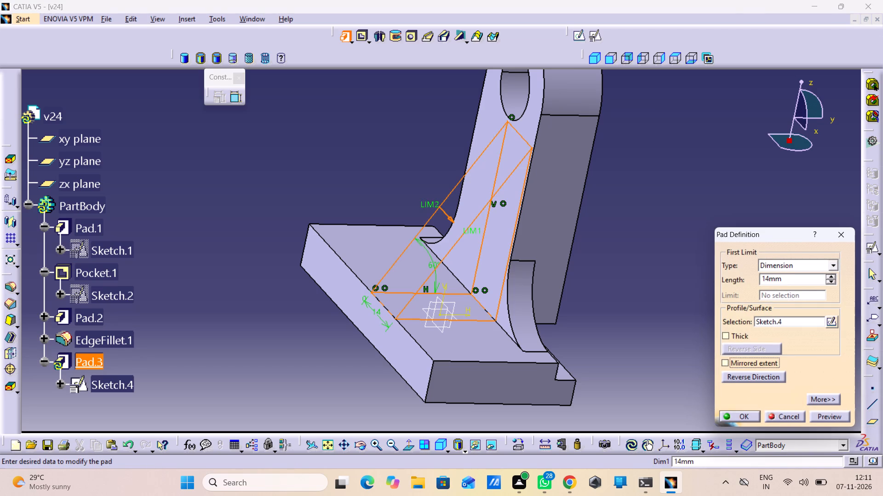
drag(777, 273, 750, 266)
drag(785, 279, 738, 279)
text(10)
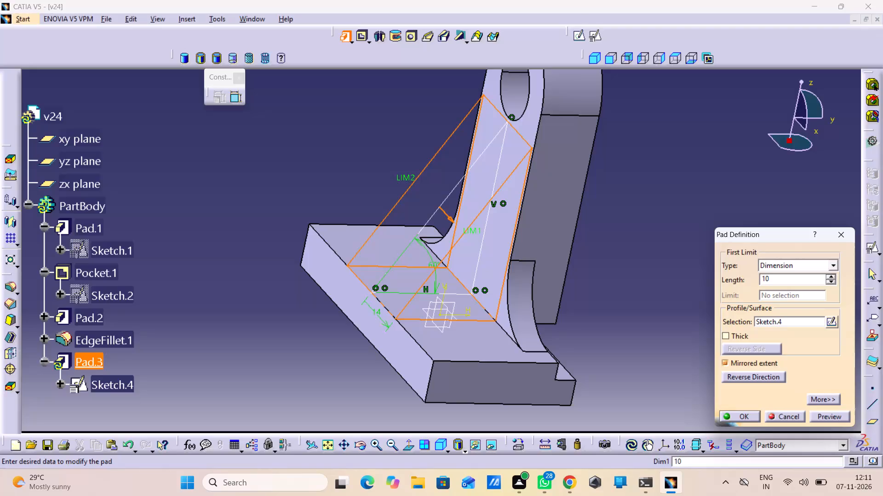
click(821, 418)
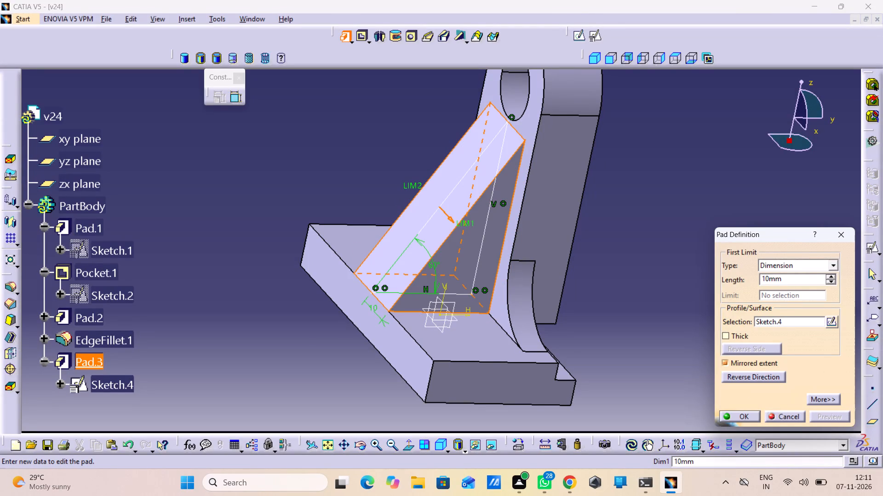
Set the rib pad's length to 5 mm, preview it and create the mirrored pad.
middle_drag(365, 358, 510, 373)
right_drag(365, 358, 510, 373)
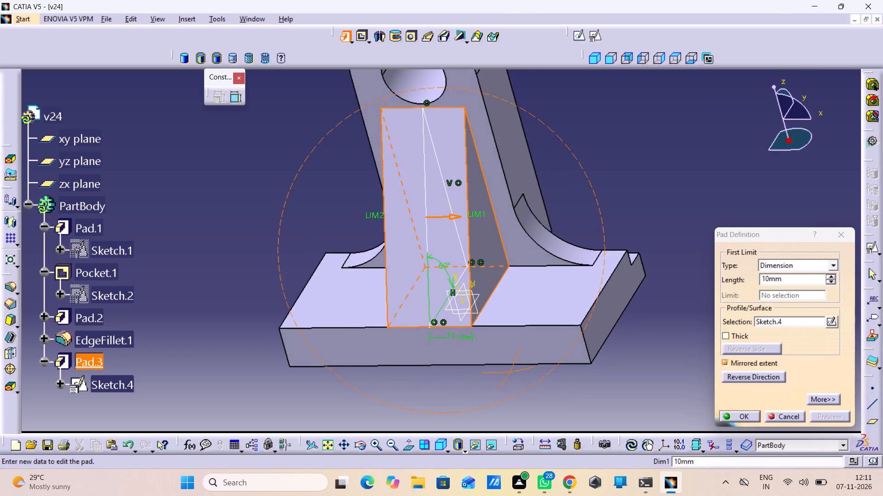
right_drag(510, 373, 518, 360)
middle_drag(510, 373, 518, 360)
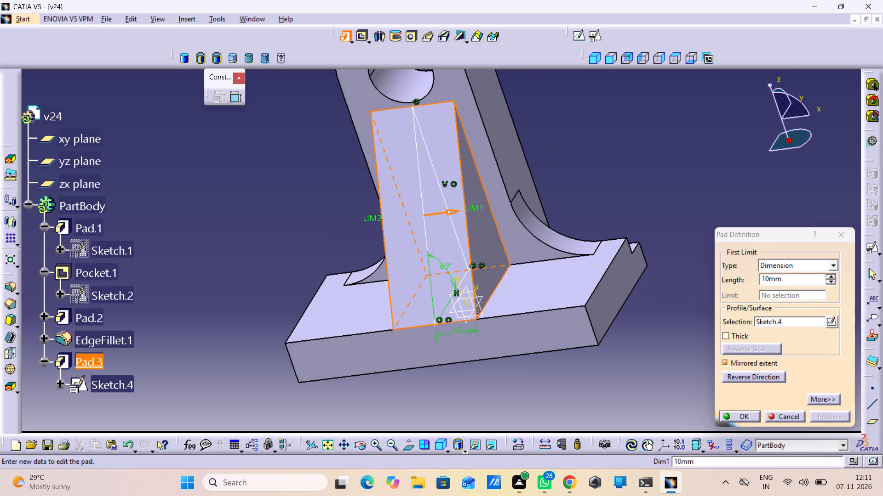
drag(791, 276, 749, 285)
key(5)
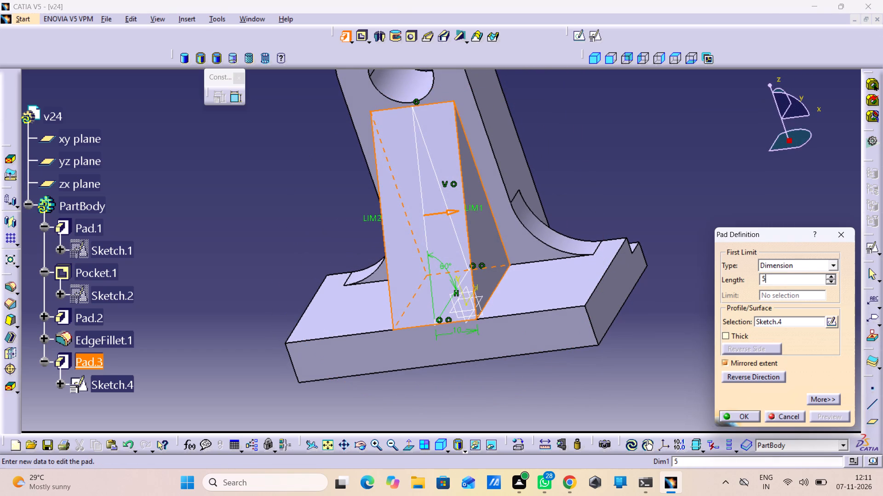
click(619, 403)
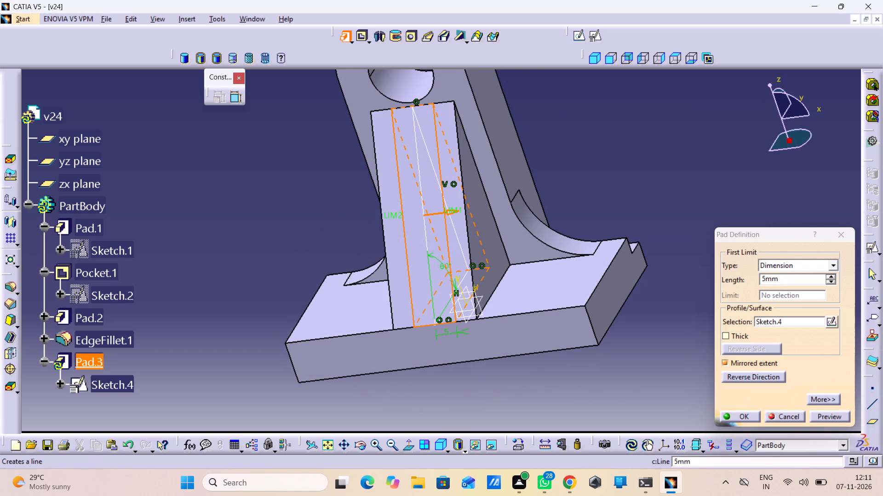
click(829, 413)
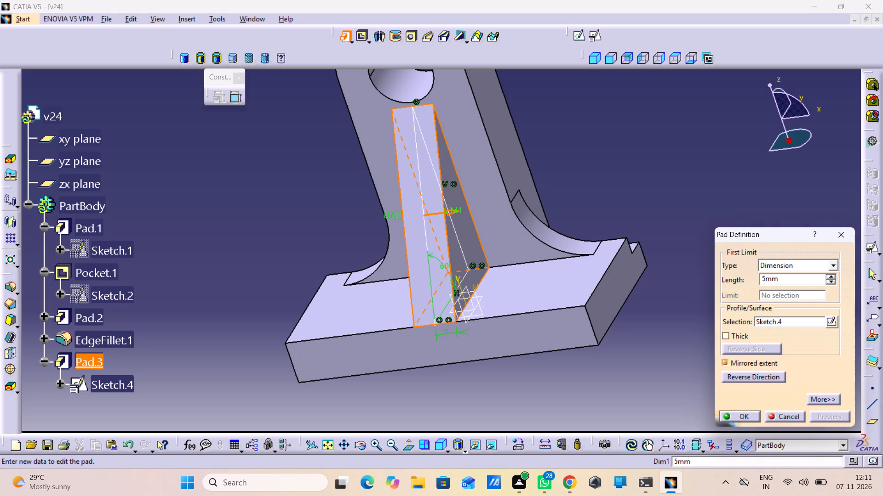
click(704, 383)
click(740, 411)
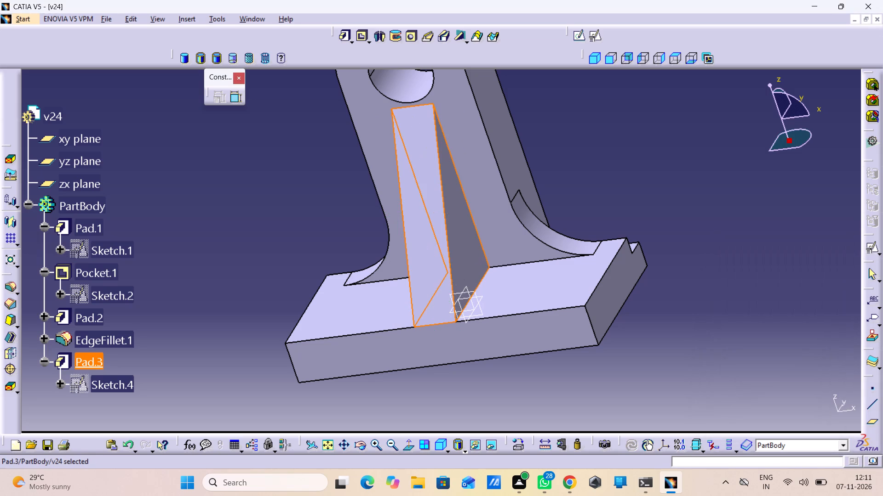
Examine the rib where it meets the base and the lug, and the overall shape of the part.
click(666, 393)
middle_drag(704, 357, 551, 352)
right_drag(705, 358, 551, 352)
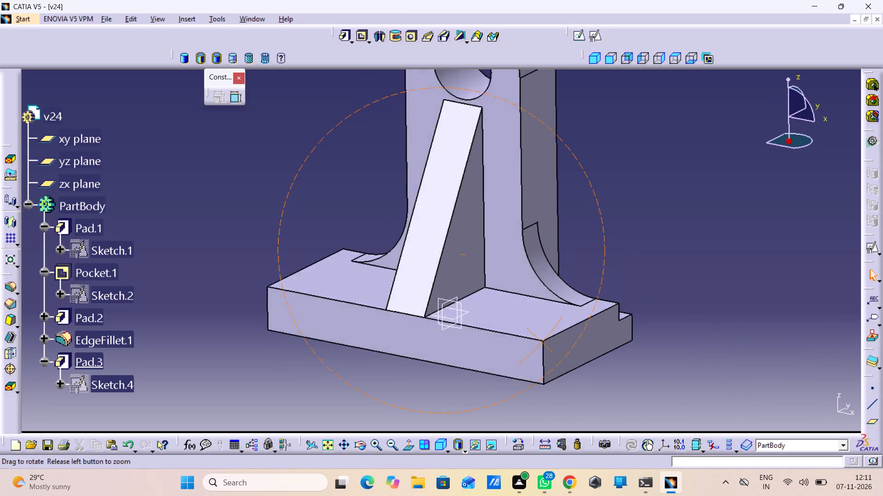
right_drag(551, 352, 538, 356)
middle_drag(551, 352, 544, 356)
right_drag(538, 356, 544, 356)
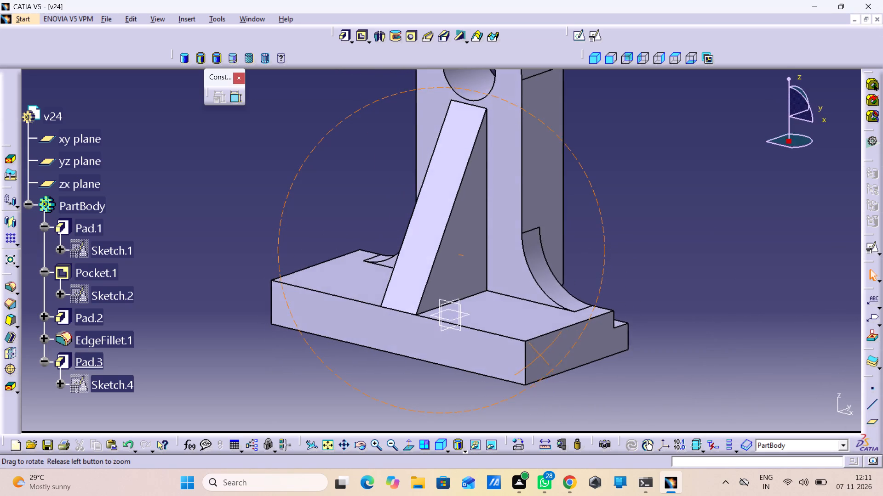
right_drag(544, 356, 567, 350)
middle_drag(544, 356, 567, 350)
middle_drag(687, 265, 700, 321)
right_click(690, 265)
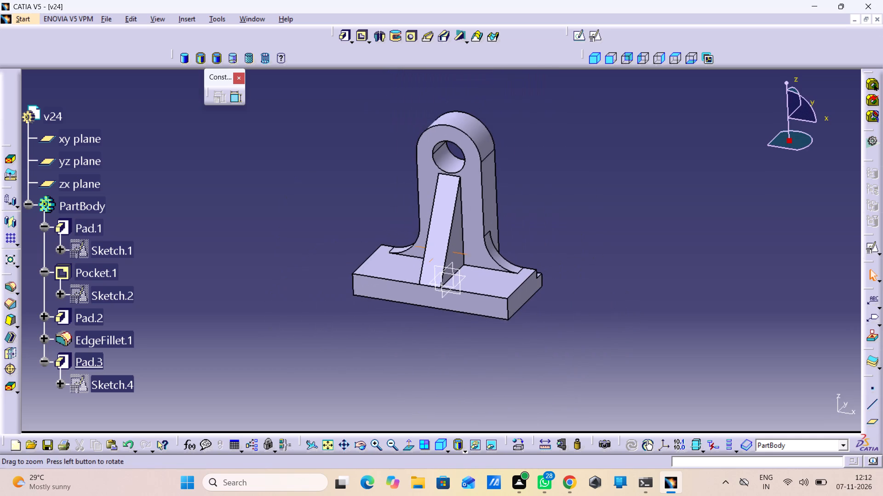
middle_drag(700, 321, 700, 323)
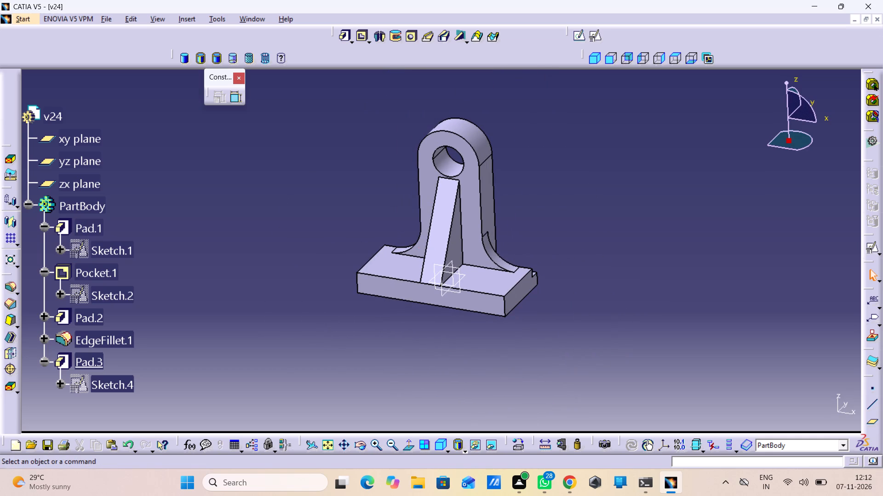
Set up a 15 mm Edge Fillet on the base's two vertical corner edges on the rib side, and preview it.
click(12, 286)
click(12, 283)
double_click(11, 285)
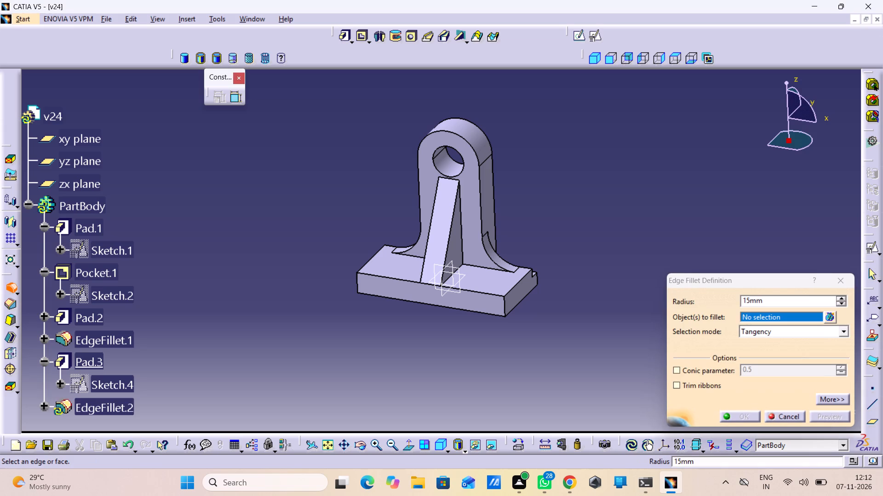
click(360, 277)
click(507, 308)
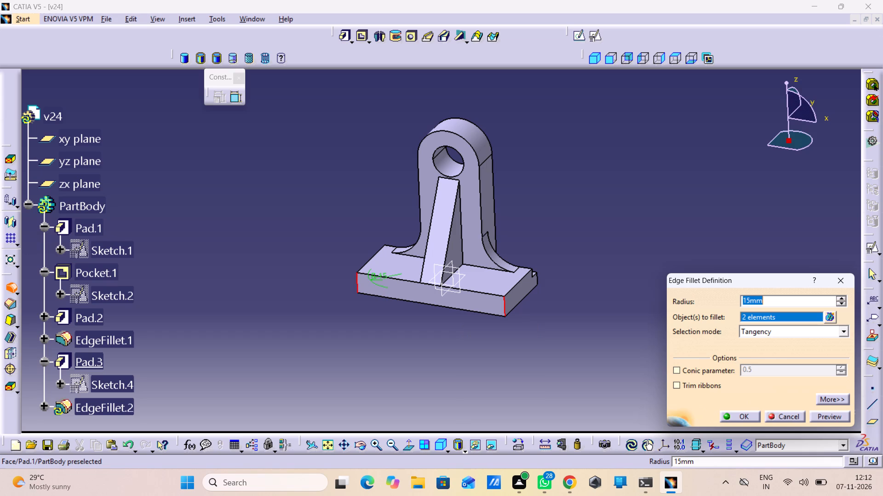
text(15)
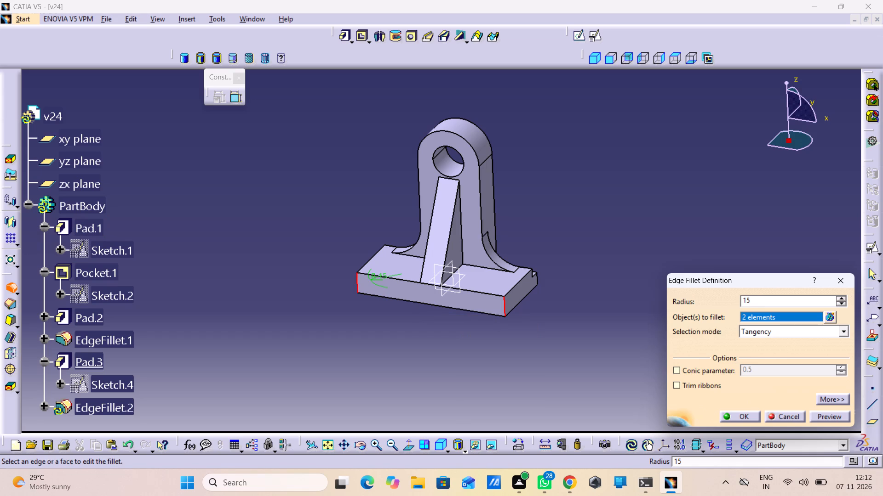
click(820, 418)
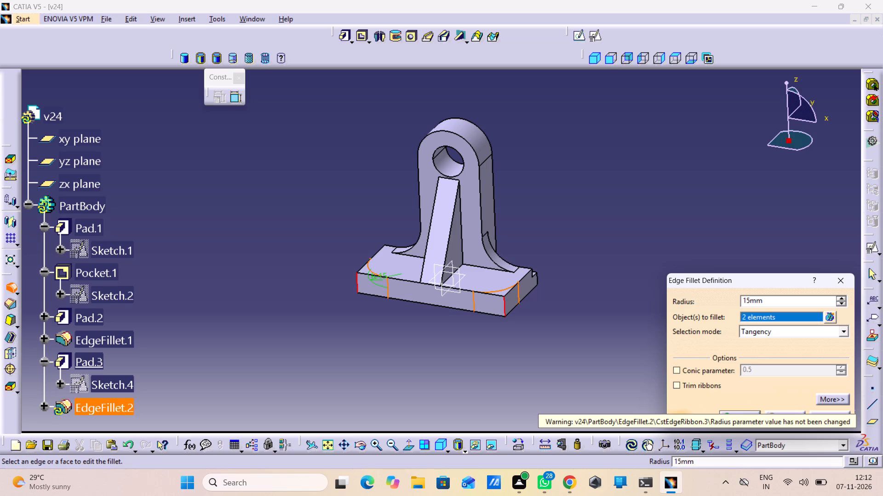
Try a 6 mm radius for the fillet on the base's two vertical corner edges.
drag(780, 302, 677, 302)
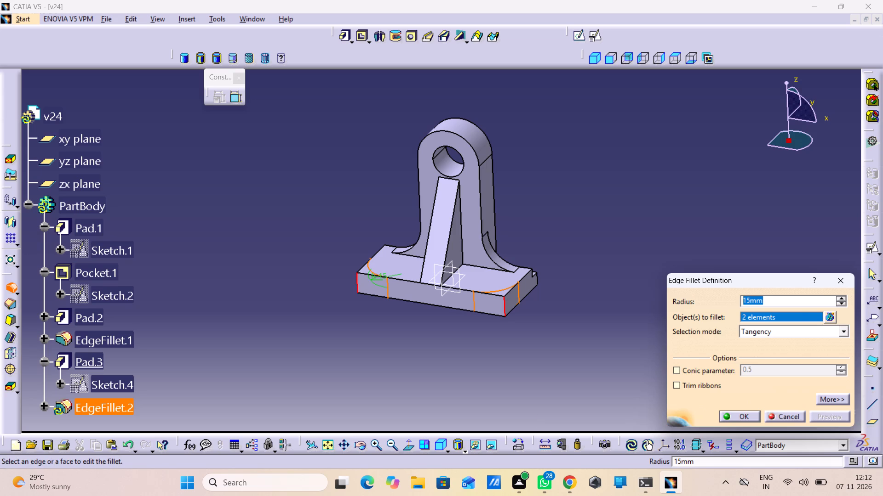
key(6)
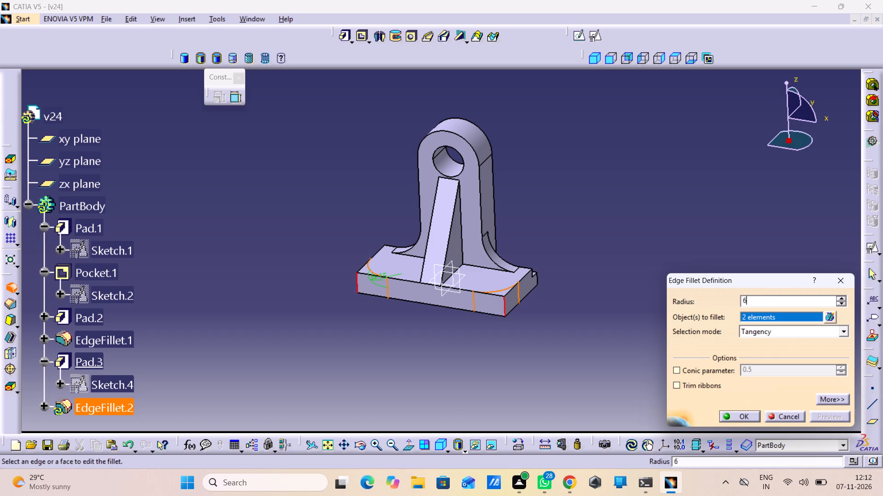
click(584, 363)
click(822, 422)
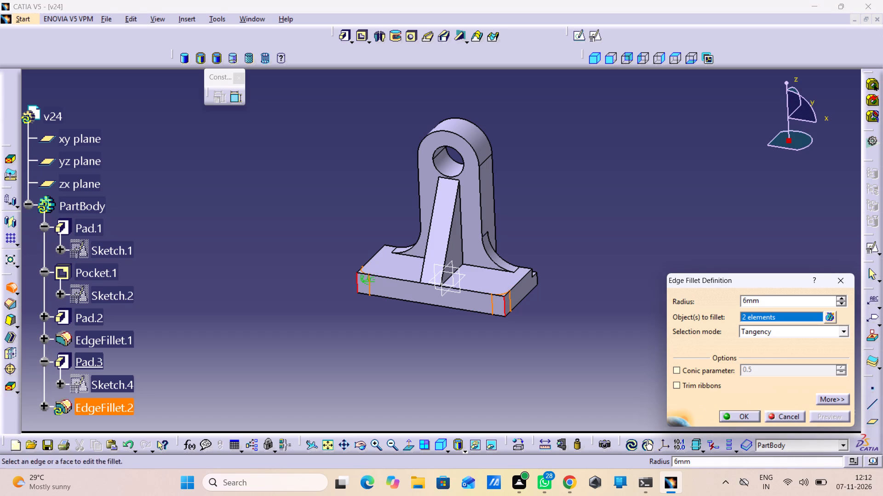
Set the corner fillet radius to 15 mm and create the fillet on both vertical base edges.
drag(762, 301, 711, 294)
text(15)
key(Return)
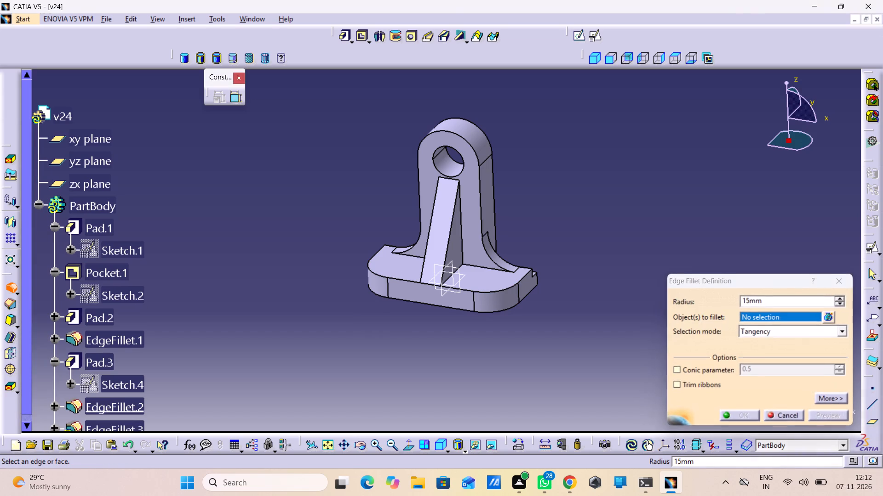
click(694, 300)
click(793, 412)
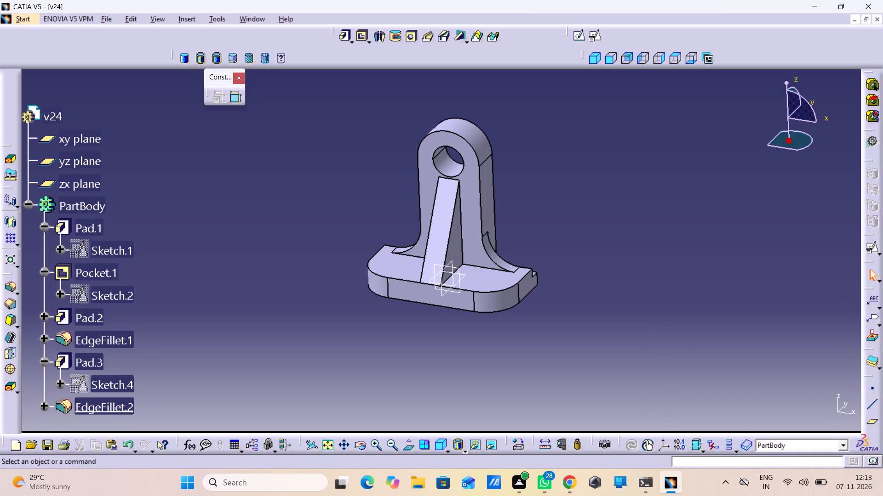
Create a positioned sketch on the base's top face beside the rib, with V reversed and the axes swapped.
click(481, 282)
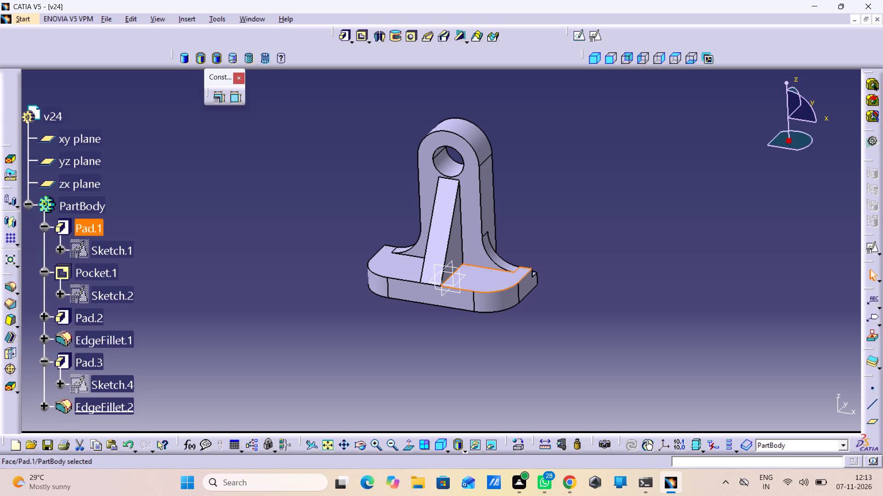
click(407, 264)
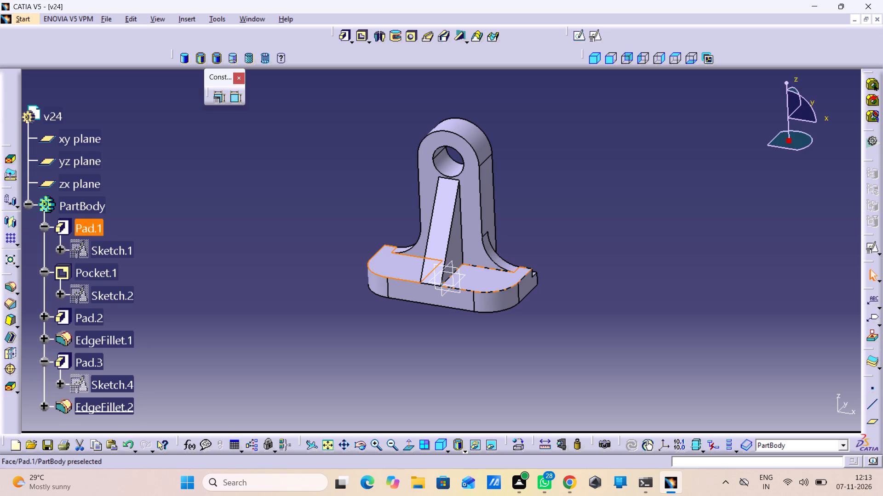
click(497, 279)
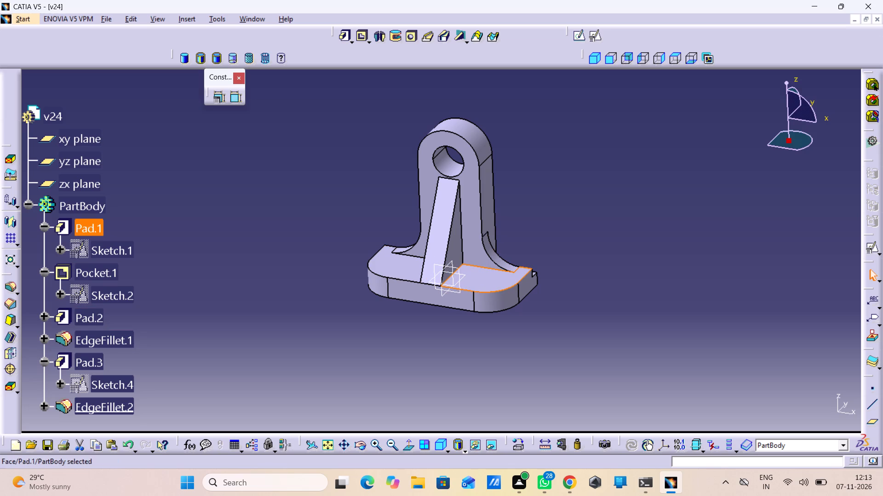
click(602, 248)
click(481, 269)
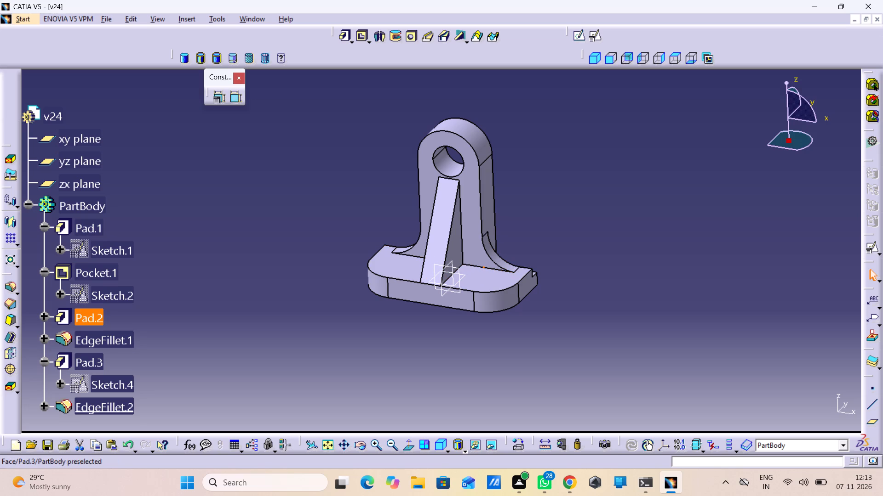
click(484, 277)
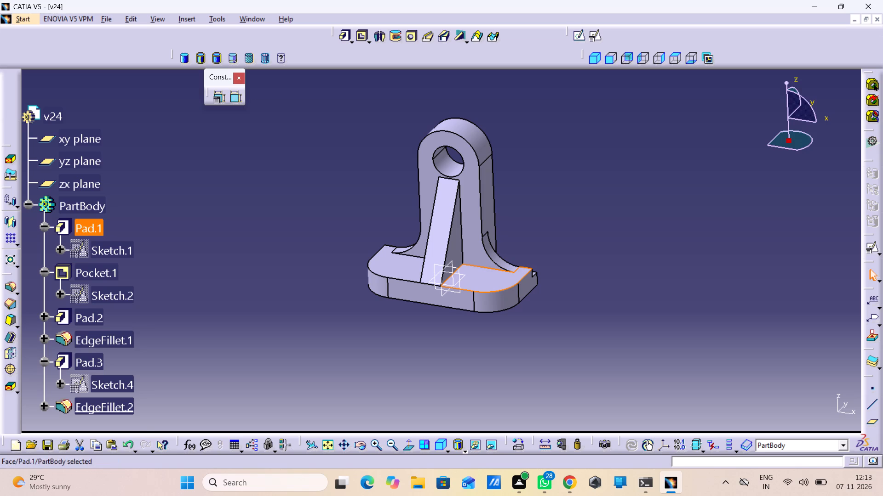
click(590, 27)
click(595, 34)
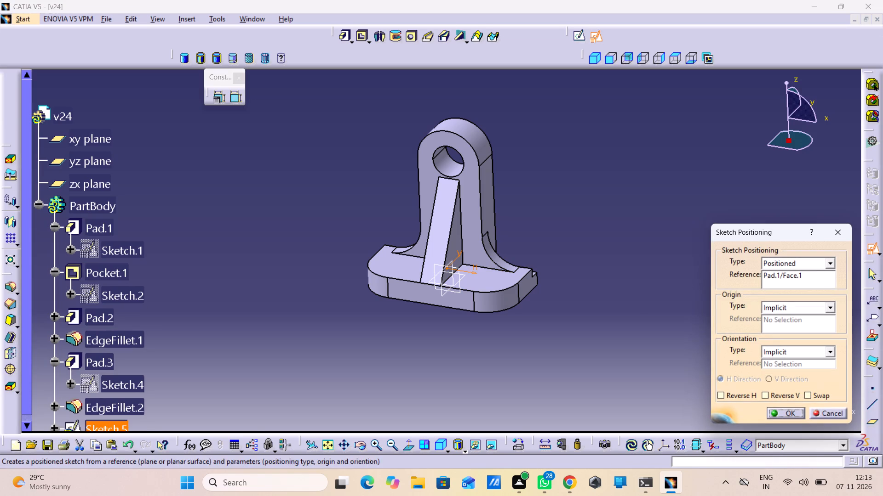
click(781, 393)
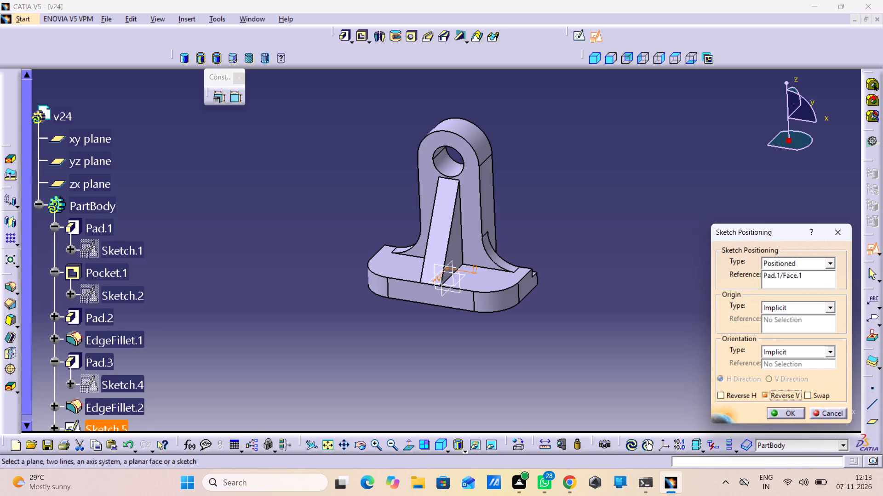
click(812, 391)
click(787, 413)
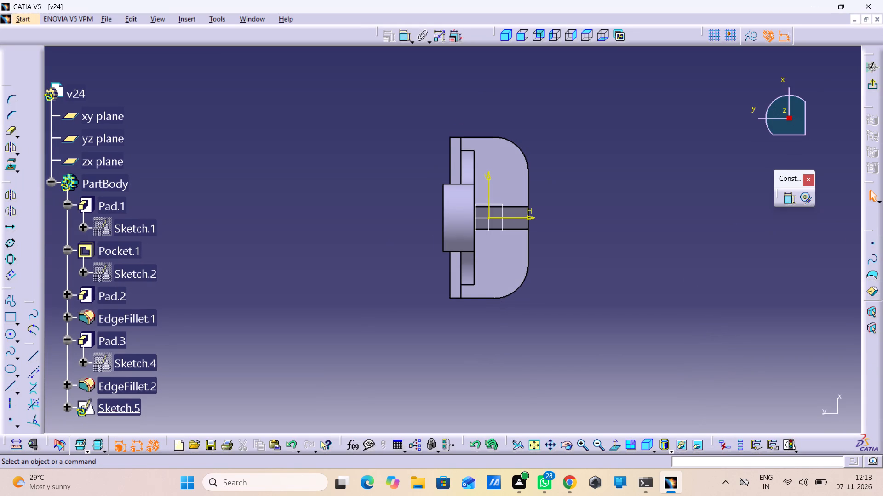
Sketch a circle on the base's top face, on the positive-V side of the rib near the rounded corner.
click(12, 338)
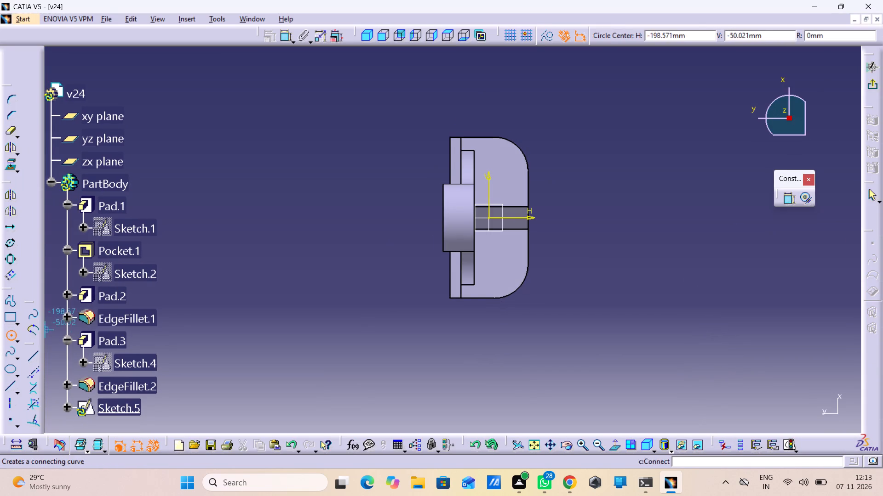
click(494, 168)
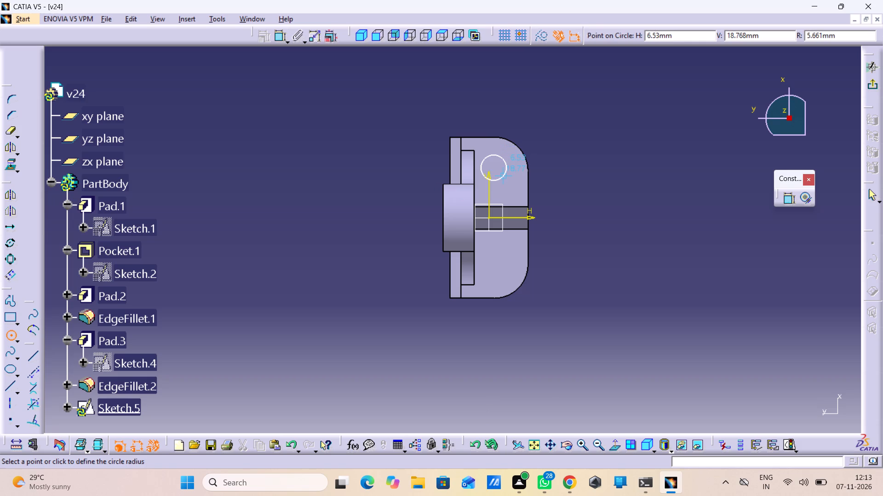
click(506, 176)
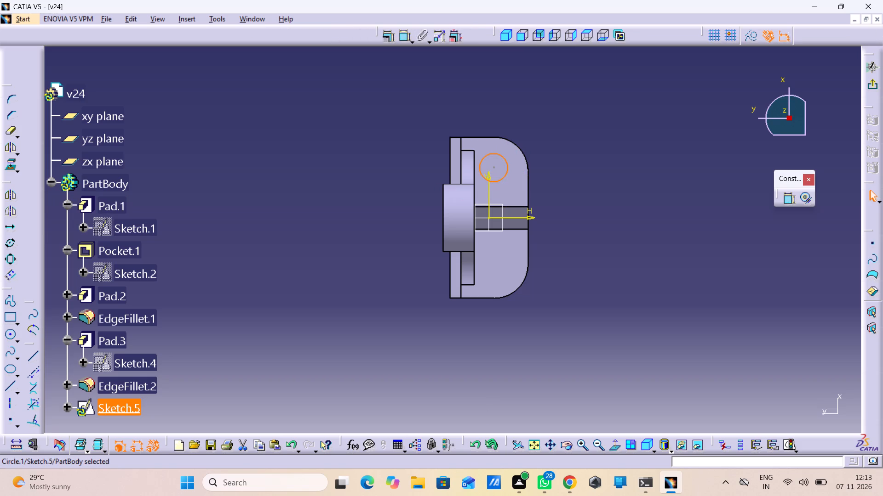
Dimension the sketched circle's diameter and set it to 12 mm.
click(402, 40)
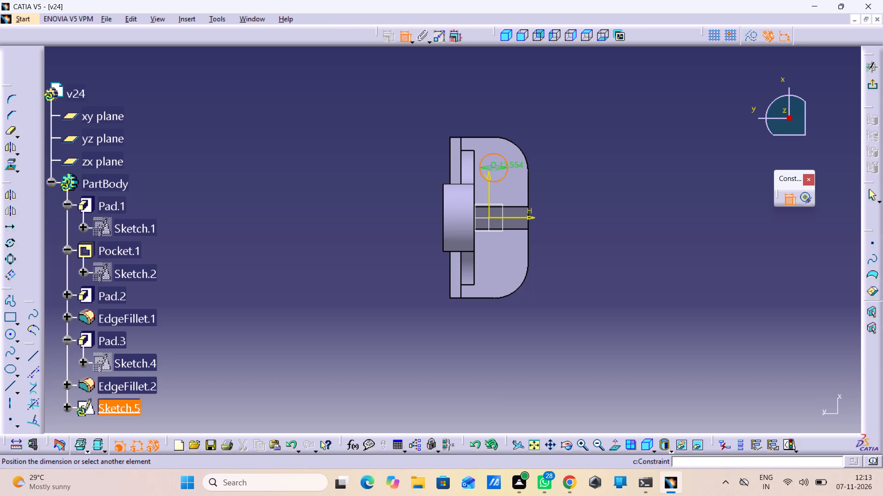
click(572, 122)
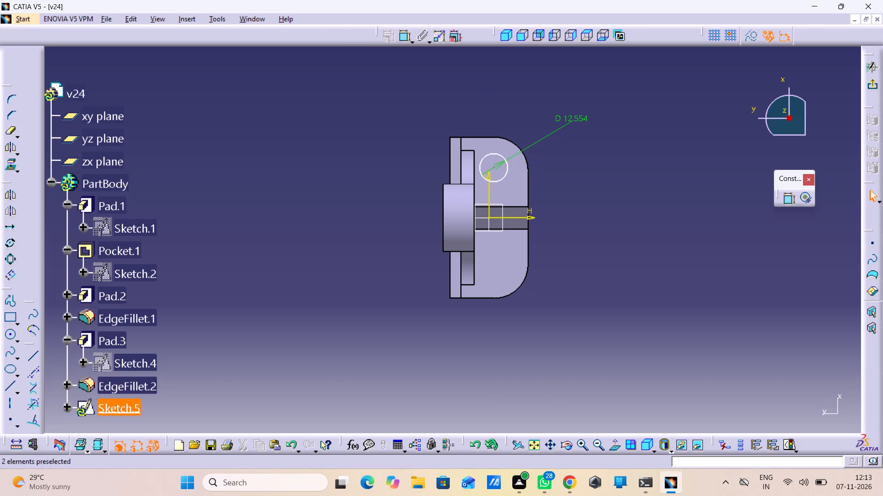
double_click(568, 118)
text(12)
key(Return)
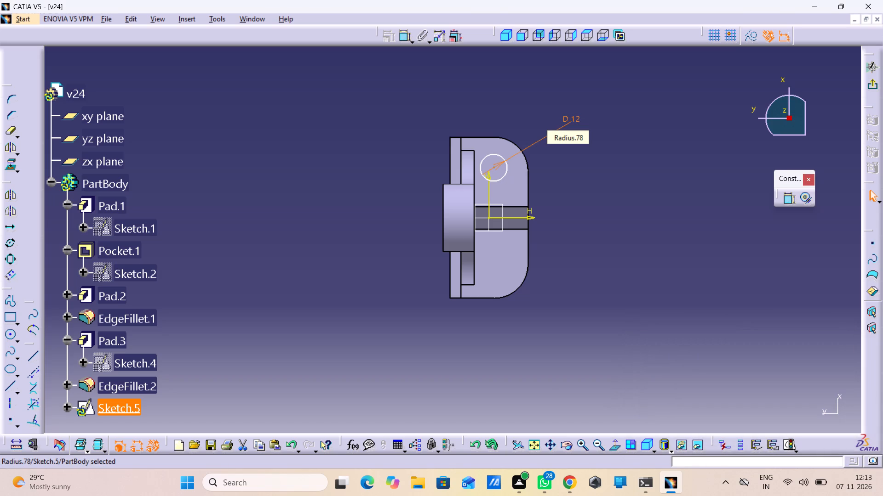
Dimension the circle's centre from the base's long straight edge opposite the rounded corners, and set the distance to 23 mm.
click(492, 168)
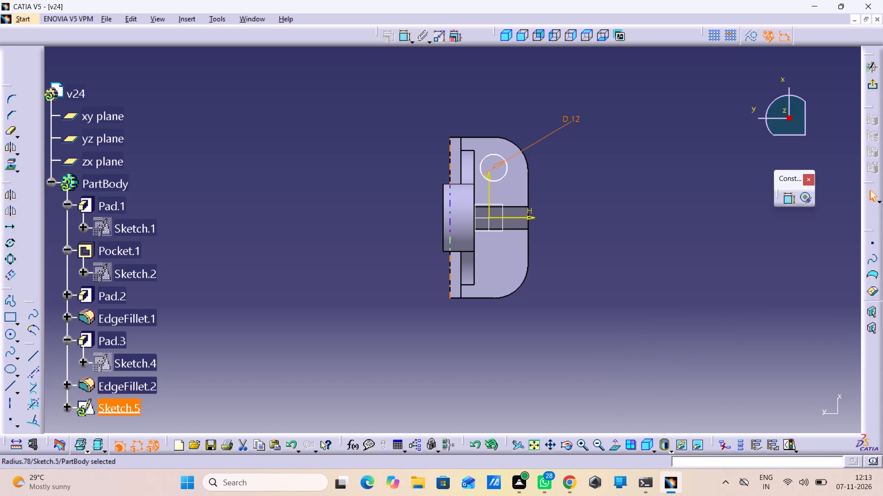
click(447, 153)
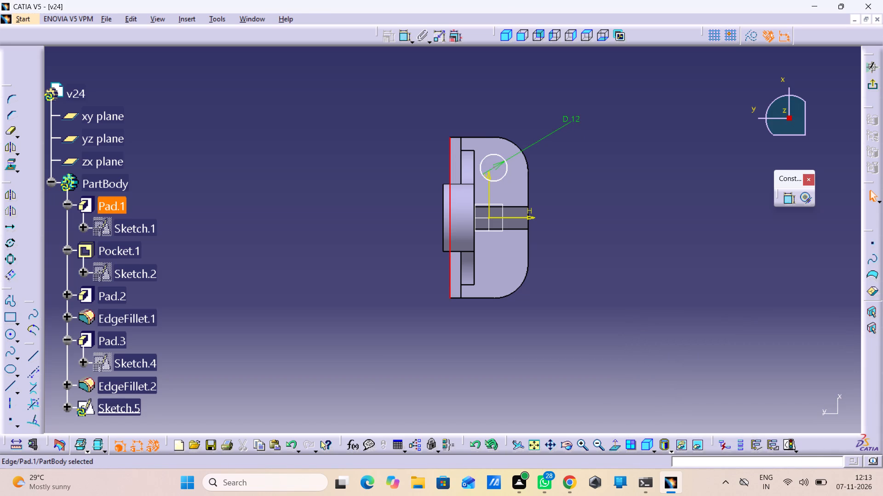
click(789, 198)
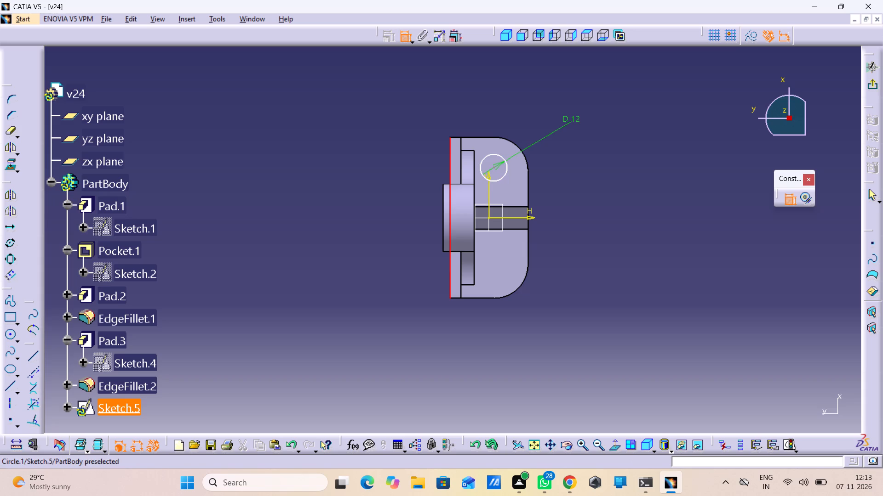
click(495, 169)
click(471, 103)
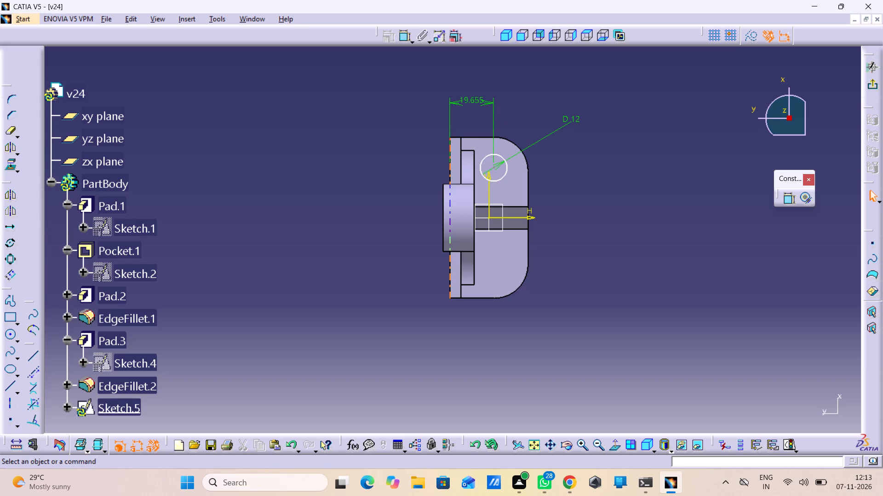
double_click(470, 99)
text(23)
key(Return)
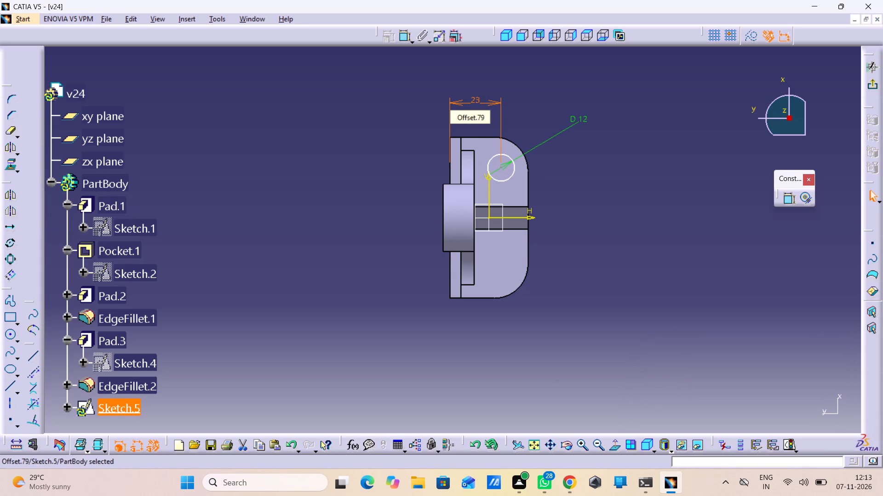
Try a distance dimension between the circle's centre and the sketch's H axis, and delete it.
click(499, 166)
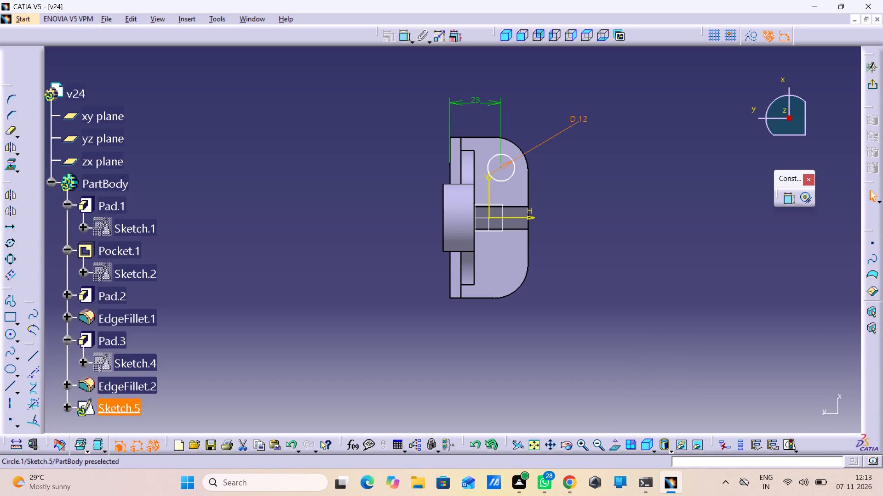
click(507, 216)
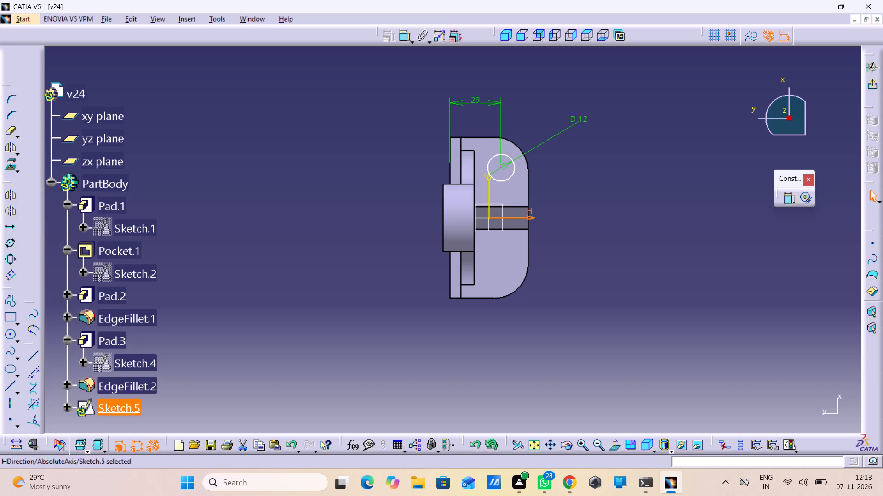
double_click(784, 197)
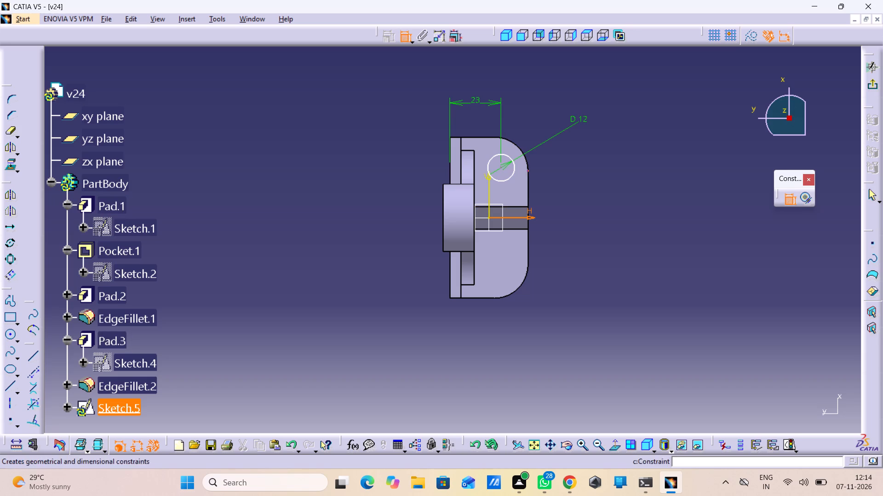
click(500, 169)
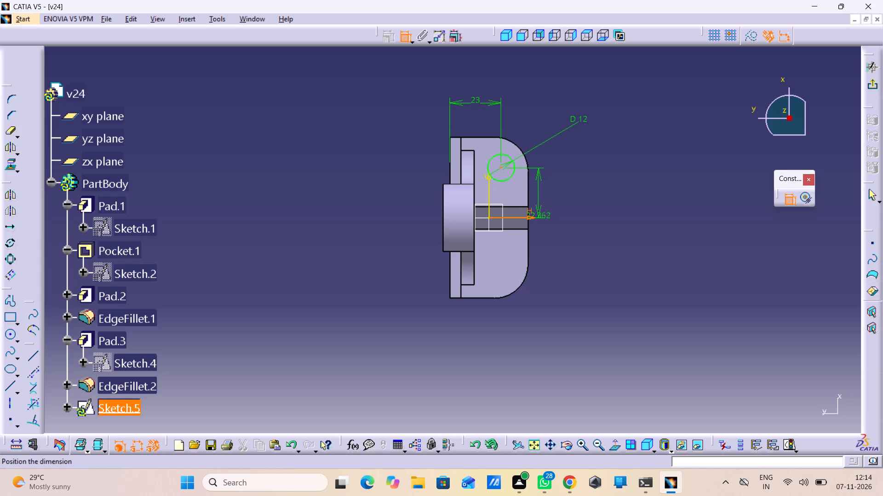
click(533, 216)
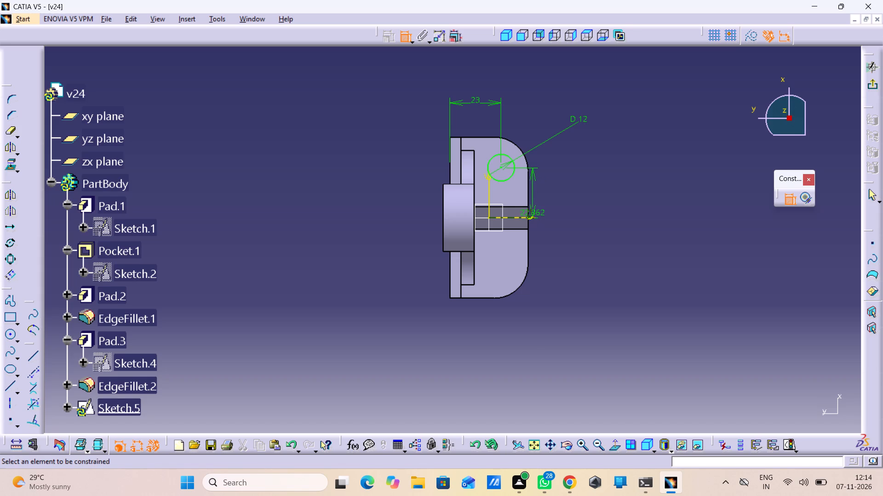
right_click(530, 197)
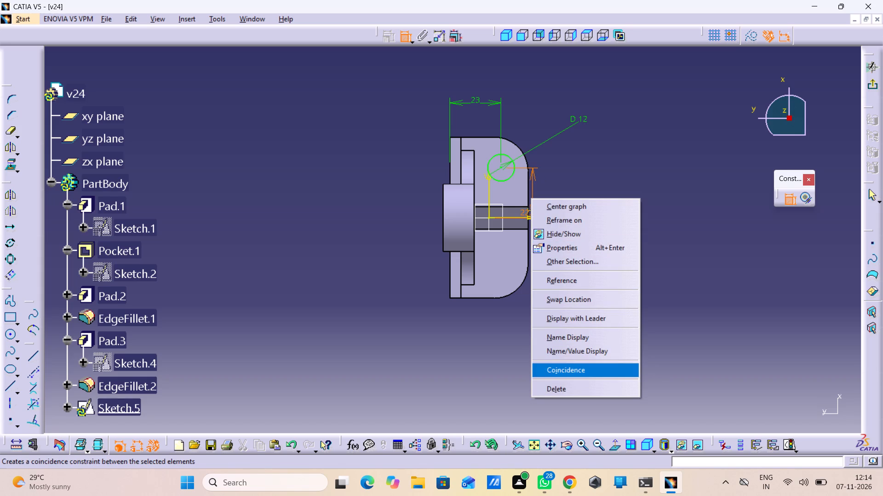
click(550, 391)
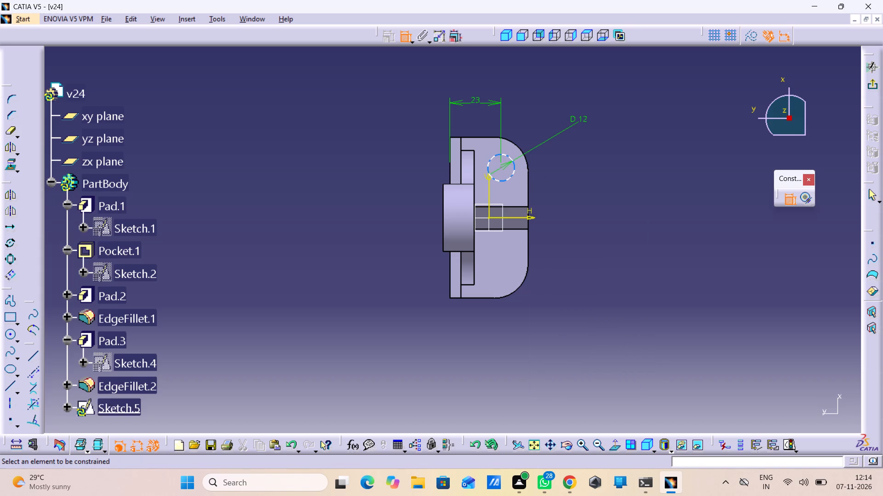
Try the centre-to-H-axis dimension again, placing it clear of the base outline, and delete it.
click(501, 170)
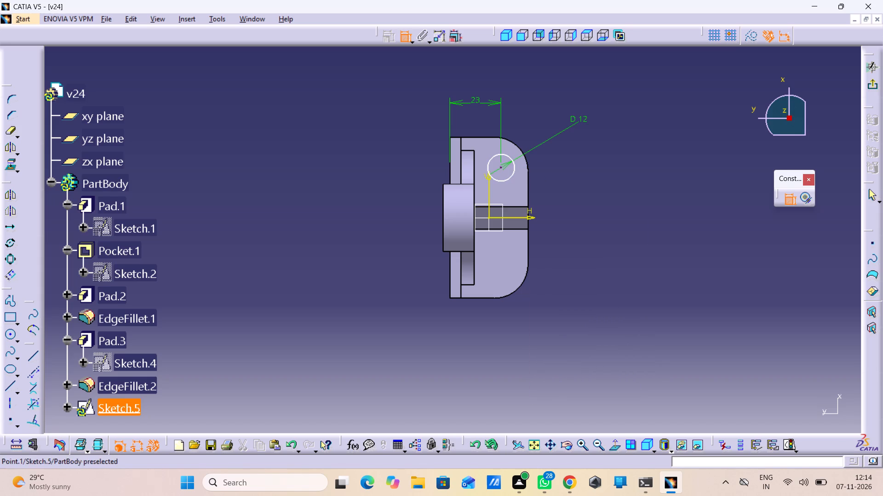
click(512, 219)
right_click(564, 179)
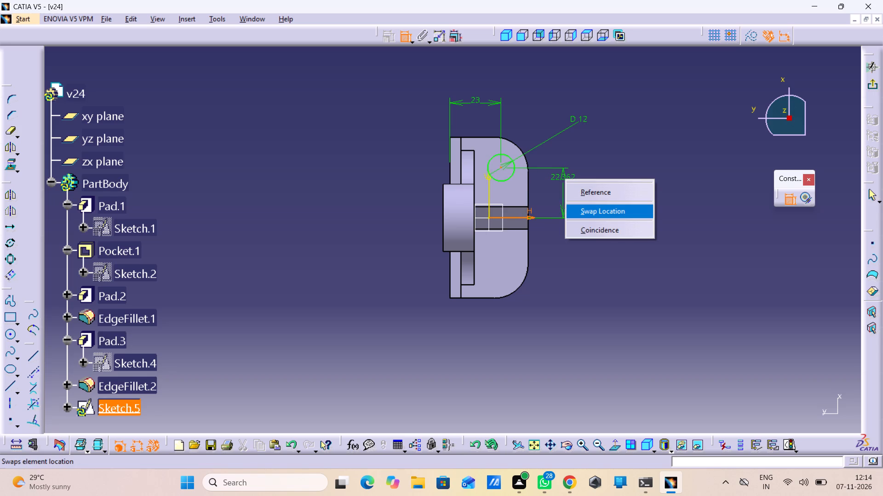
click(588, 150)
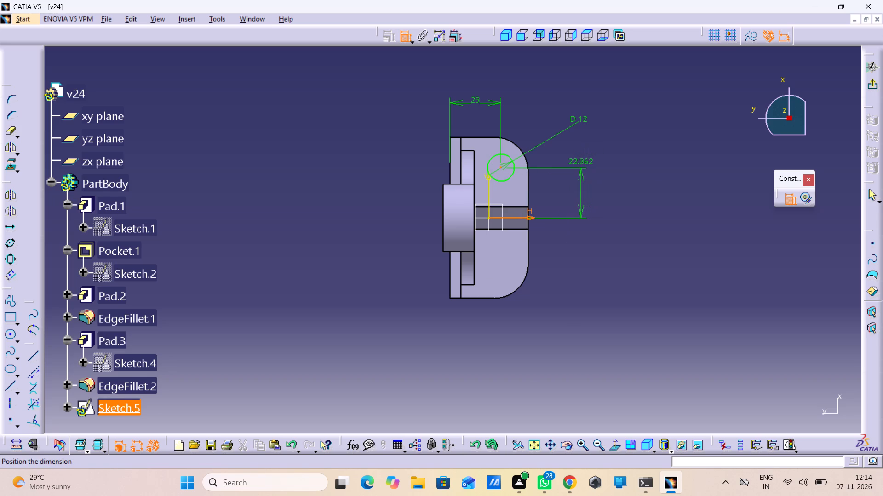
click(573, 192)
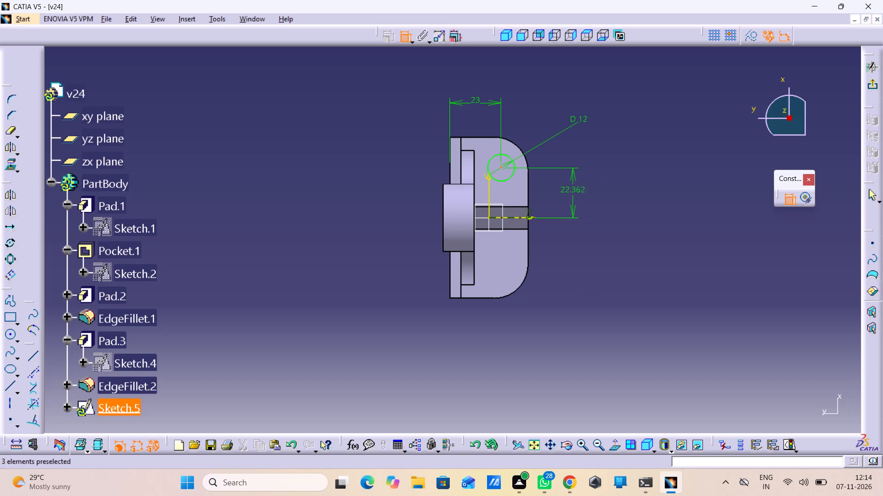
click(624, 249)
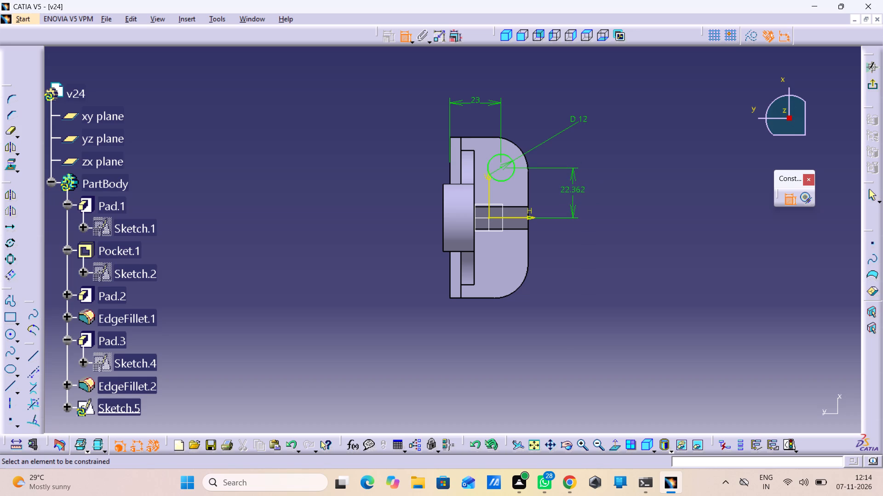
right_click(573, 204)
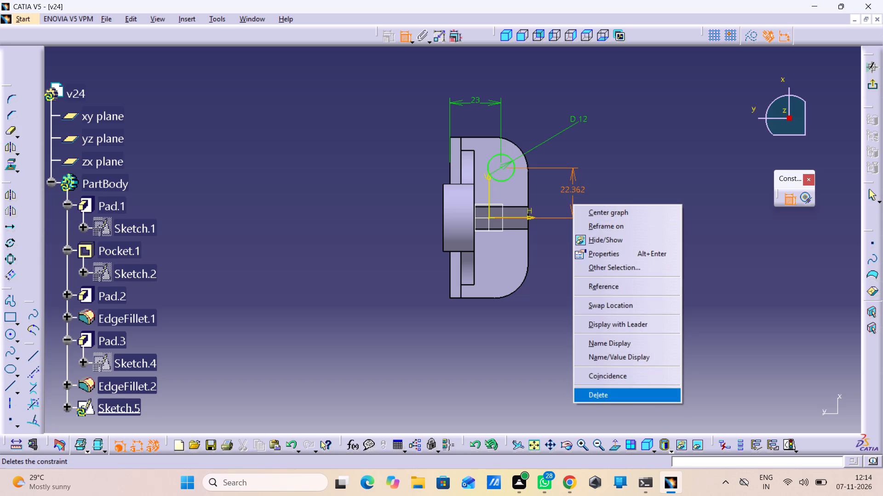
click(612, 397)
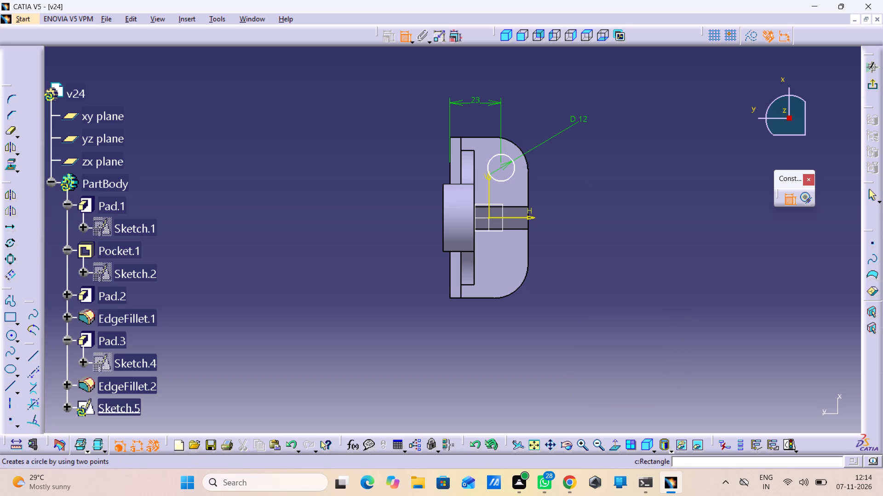
Sketch a second circle about 13.3 mm in diameter on the rib's negative-V side, its centre aligned with the first circle at H 5.5 mm.
click(14, 336)
click(35, 348)
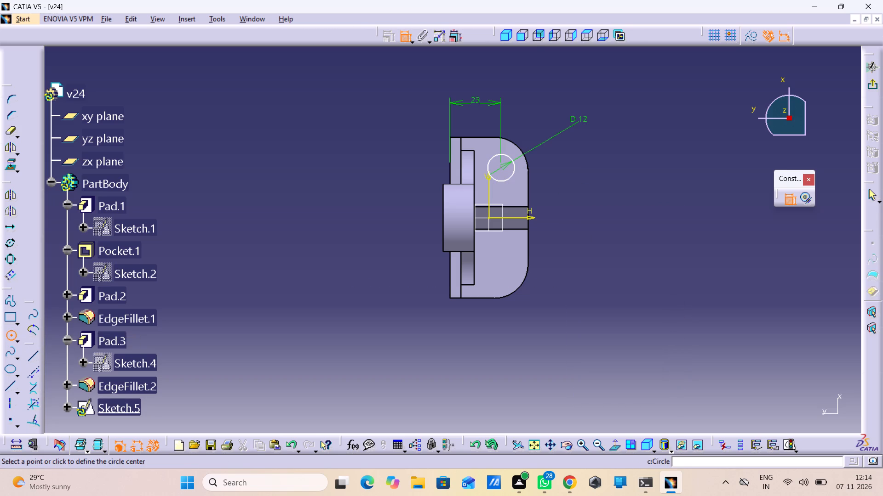
click(32, 345)
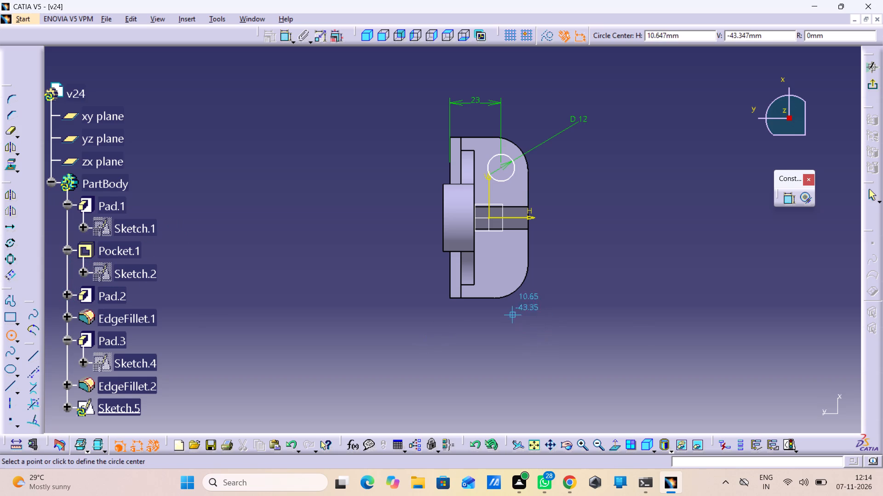
click(503, 265)
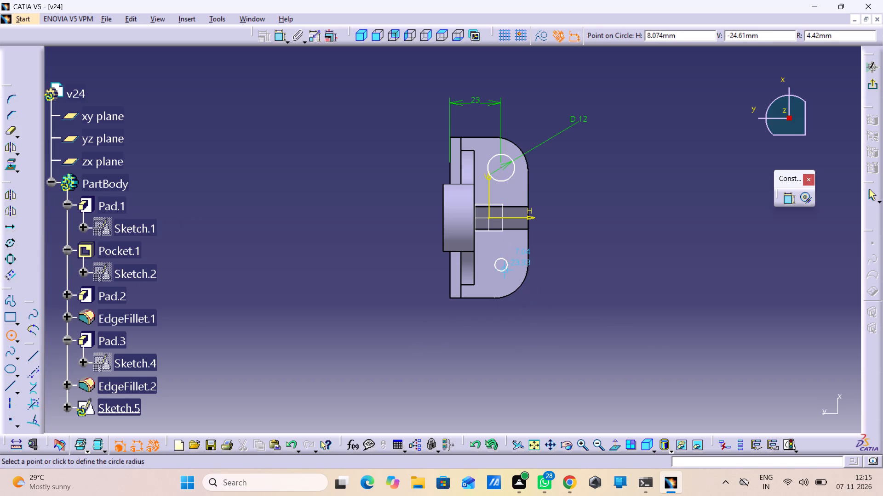
click(508, 276)
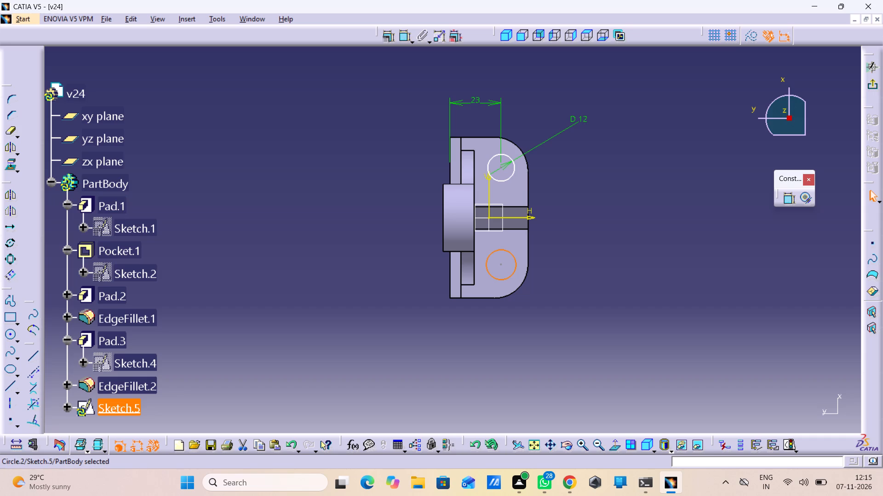
click(380, 246)
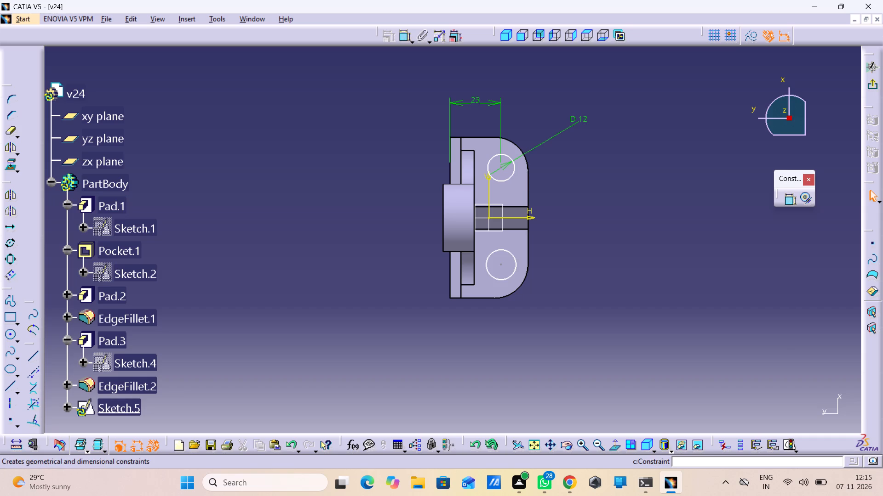
Dimension the second circle's diameter and set it to 14 mm.
double_click(790, 197)
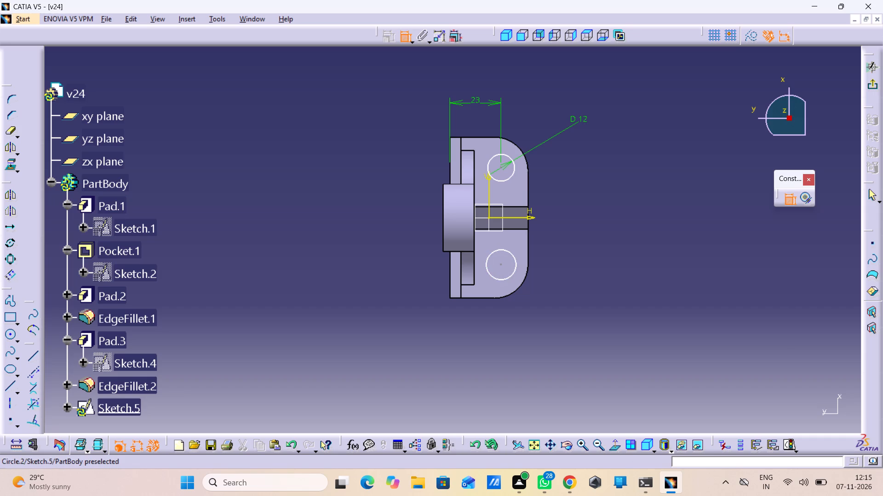
click(514, 255)
click(565, 232)
double_click(565, 231)
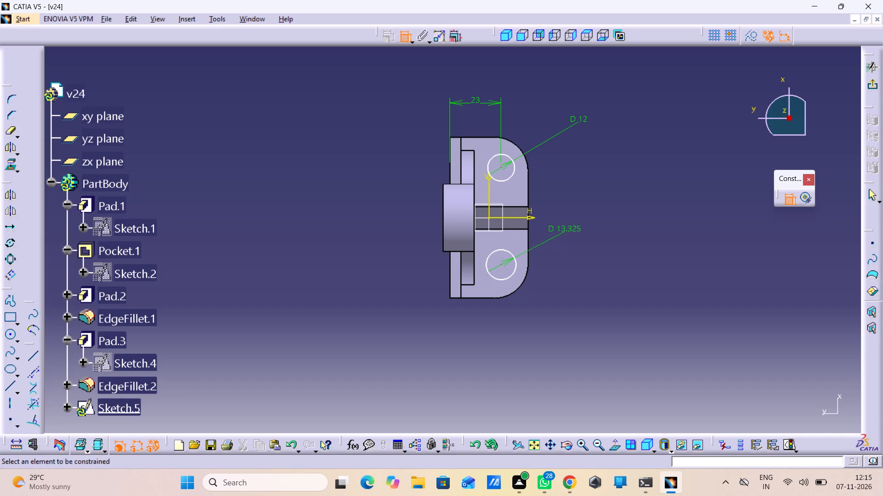
double_click(570, 225)
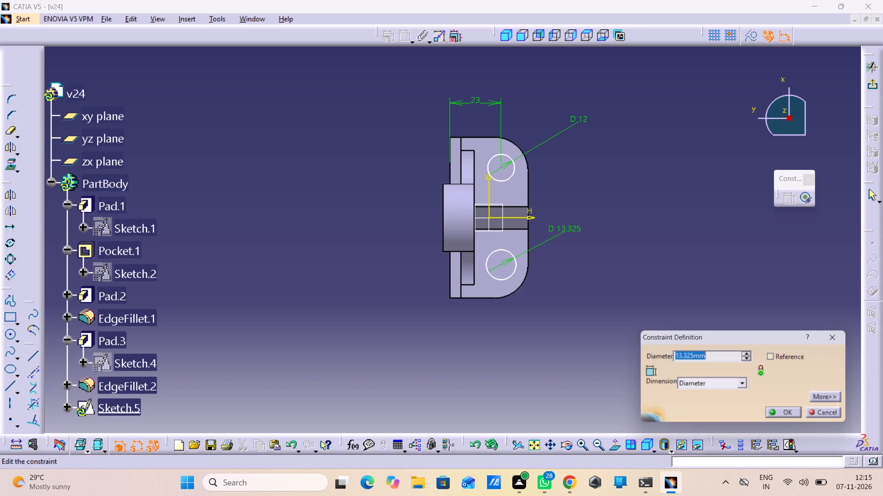
text(14)
key(Return)
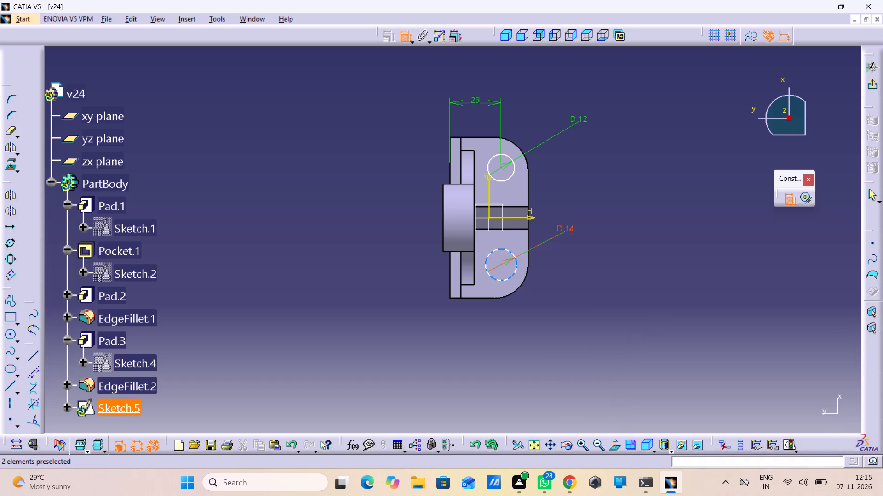
Constrain the centres of the two circles to be symmetric about the sketch's H axis.
click(503, 265)
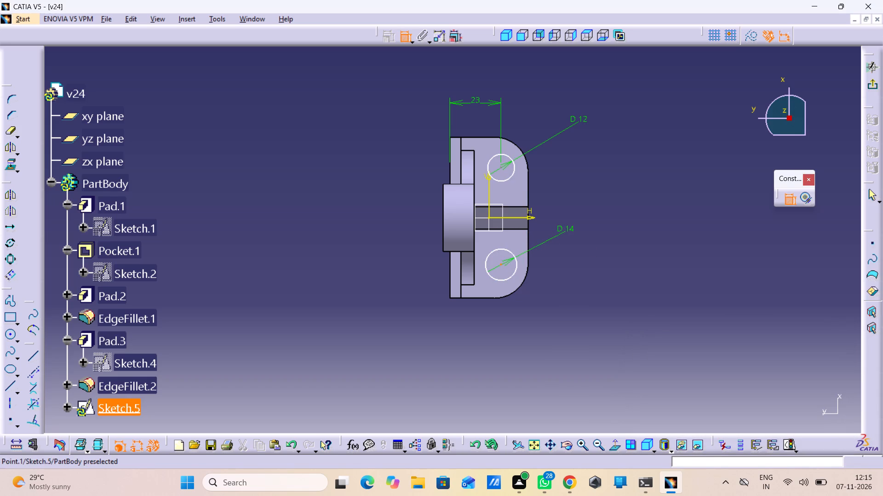
click(501, 168)
right_click(620, 190)
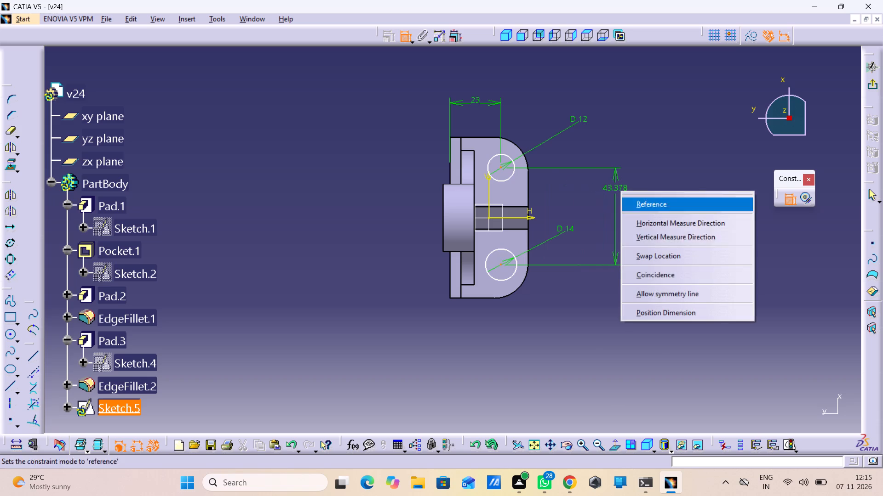
click(666, 296)
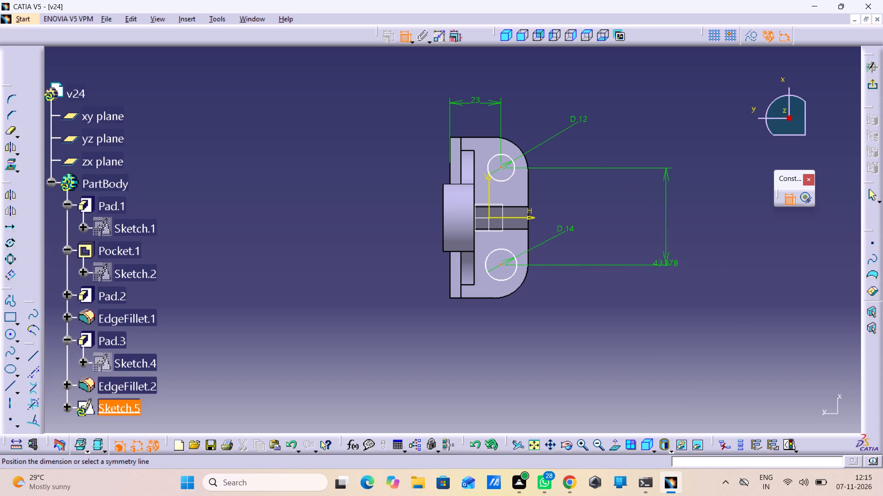
click(531, 215)
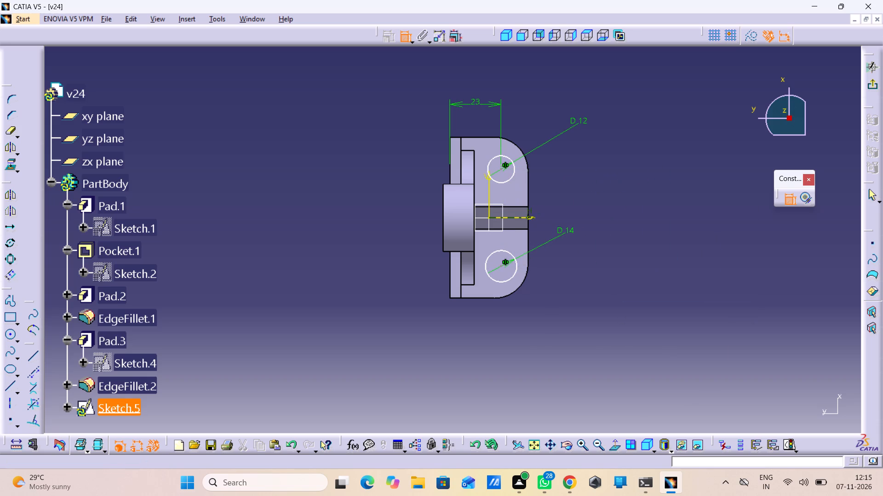
Set the diameter of the second circle, on the rib's negative-V side, to 12 mm.
double_click(567, 233)
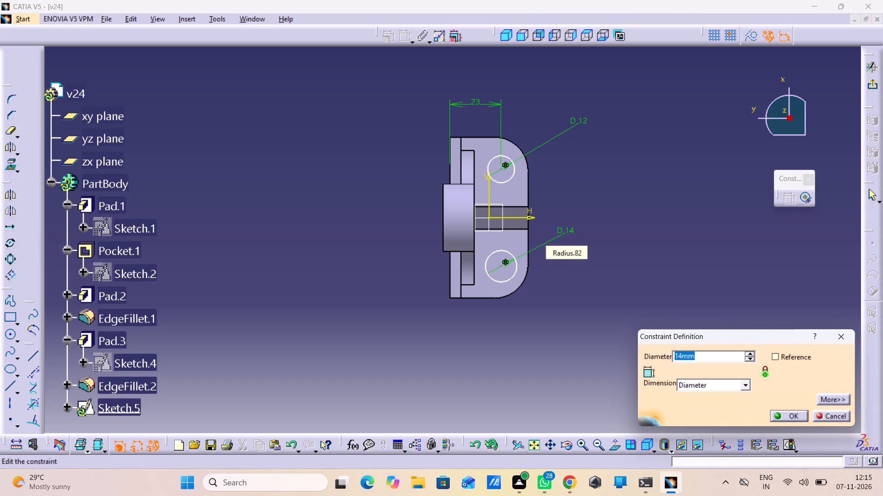
text(12)
key(Return)
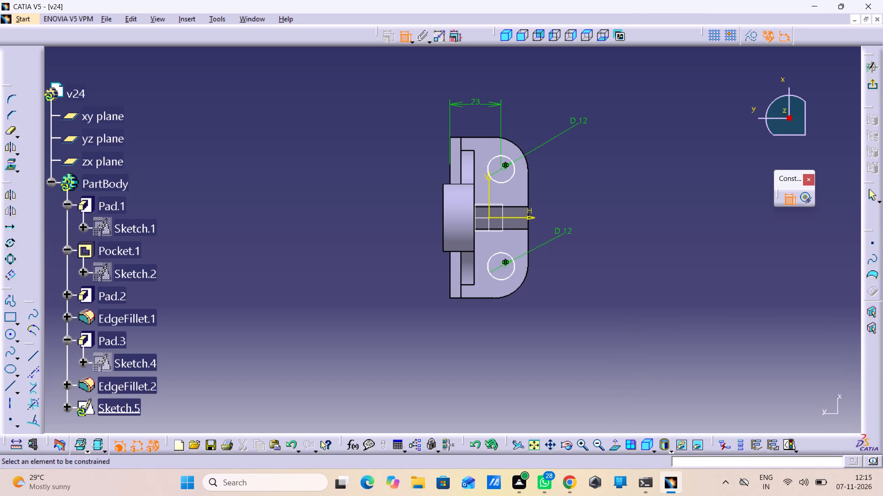
Dimension the distance between the two circle centres, set it to 48 mm, and exit the sketch.
click(500, 171)
click(501, 265)
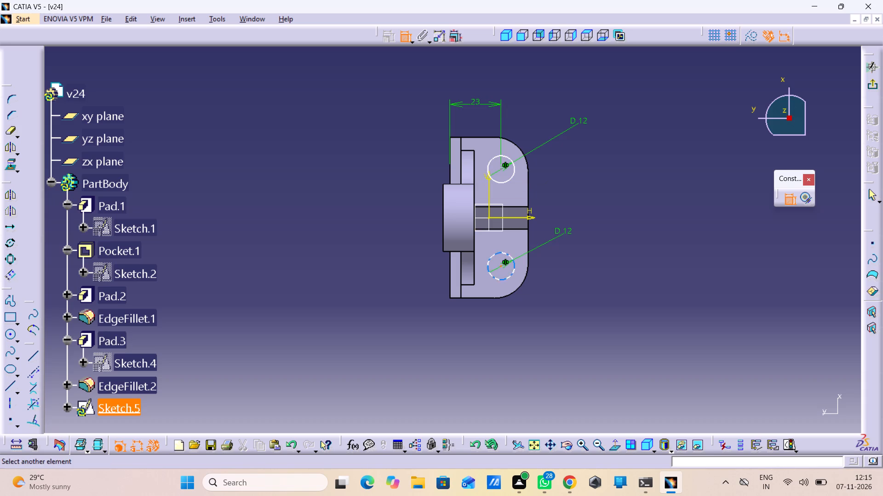
click(500, 170)
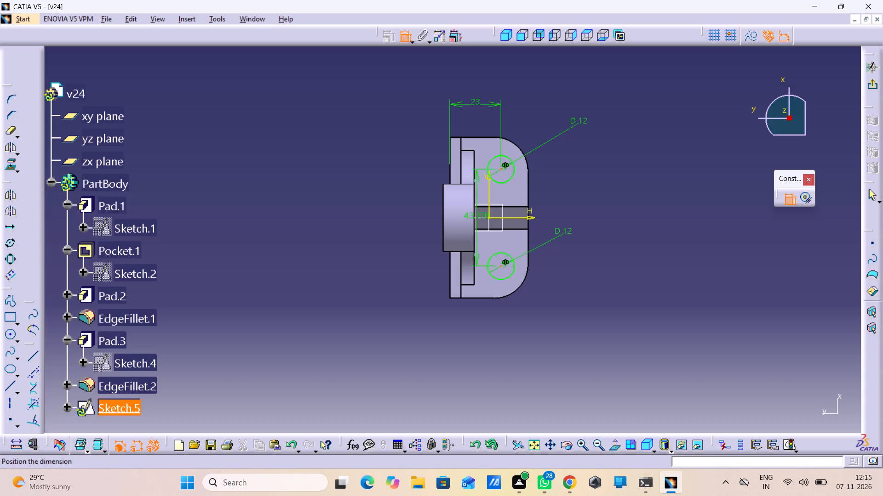
click(555, 200)
double_click(551, 194)
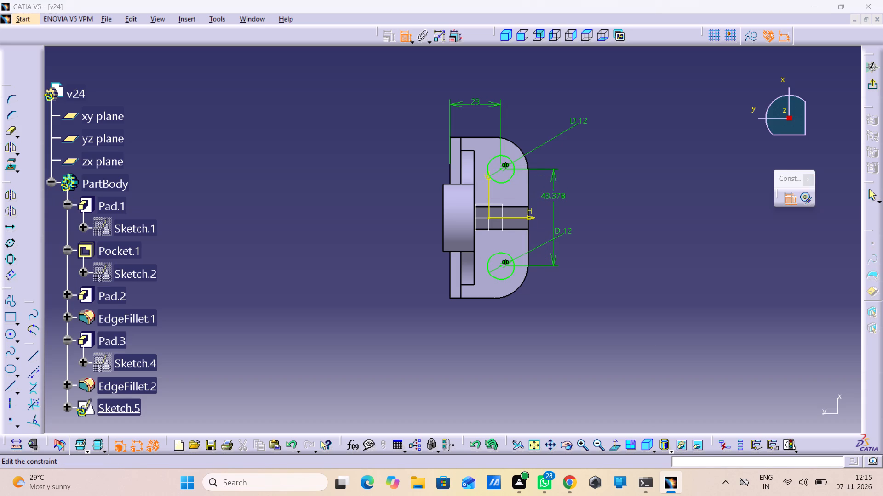
text(48)
key(Return)
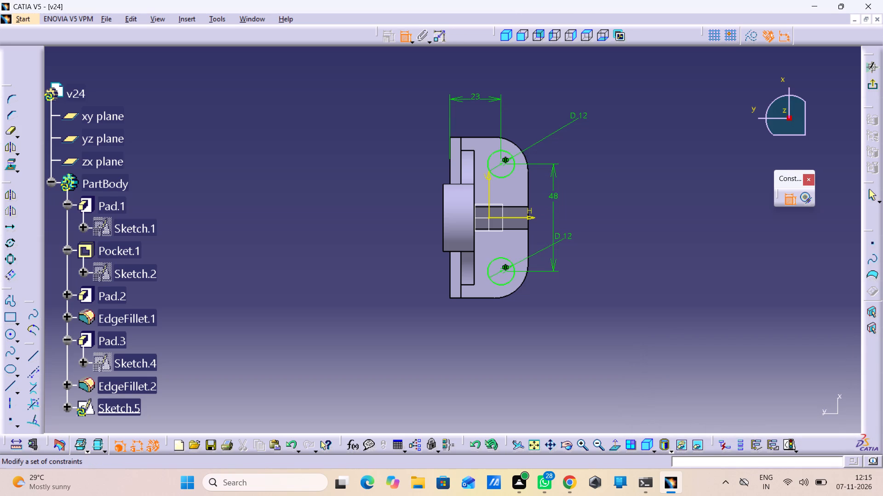
click(875, 92)
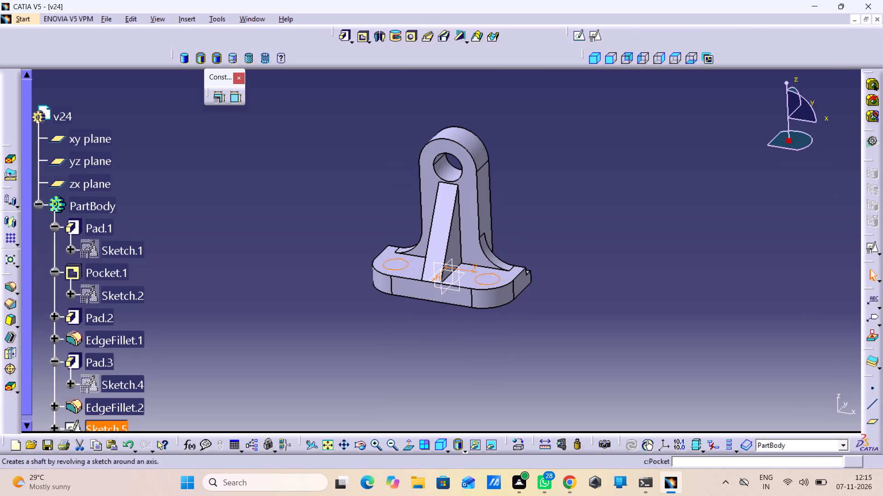
Pocket the two-circle sketch through the base with the Up to last limit and a preview check.
click(362, 38)
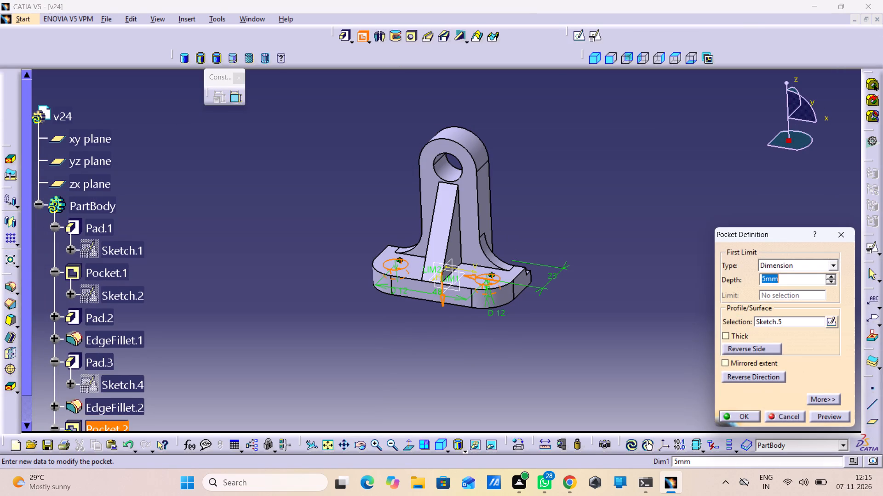
click(760, 265)
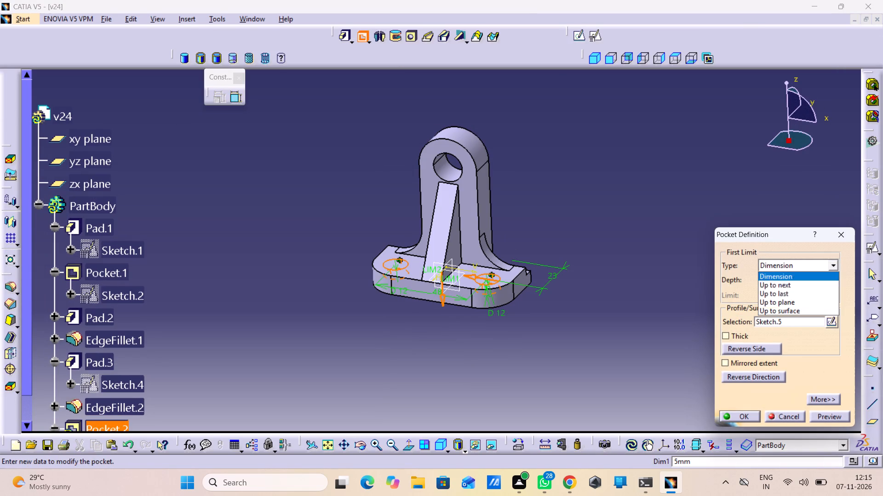
click(777, 290)
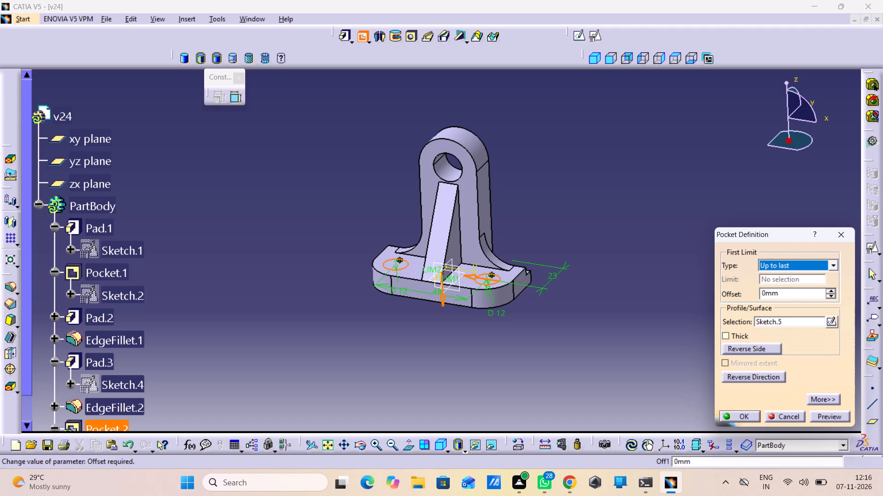
click(822, 417)
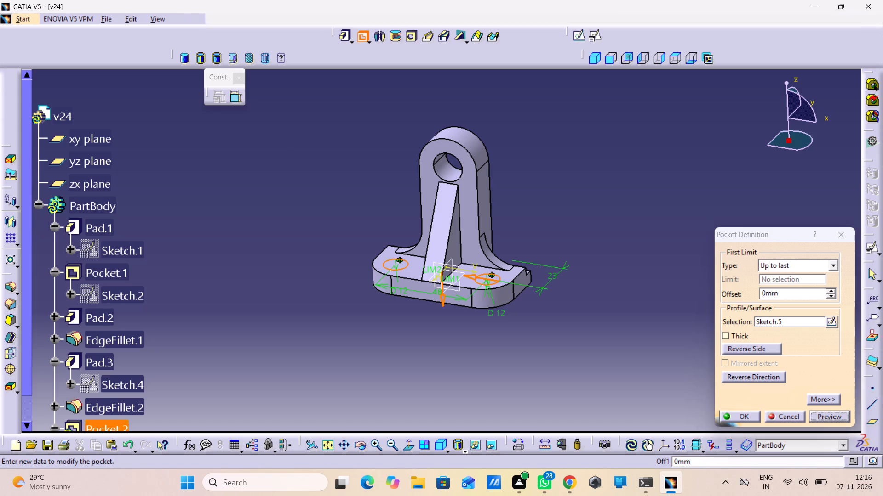
middle_drag(609, 331, 474, 185)
right_drag(604, 327, 474, 185)
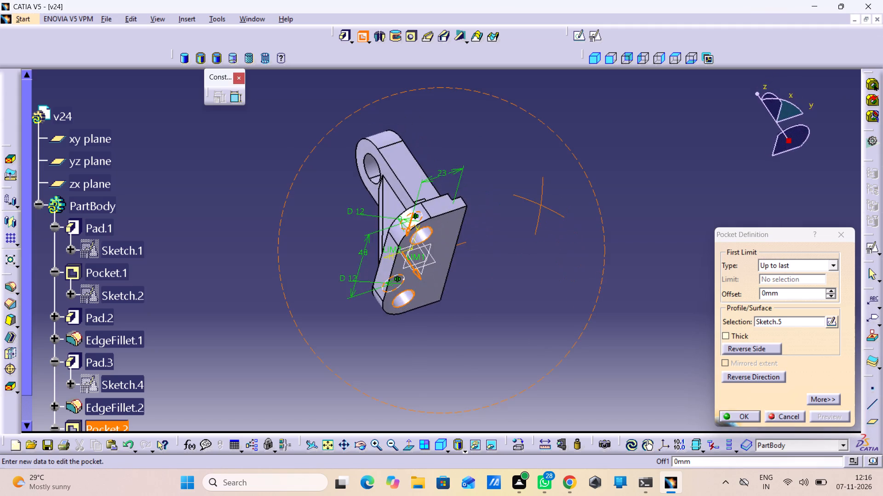
right_drag(474, 185, 608, 286)
middle_drag(474, 185, 609, 290)
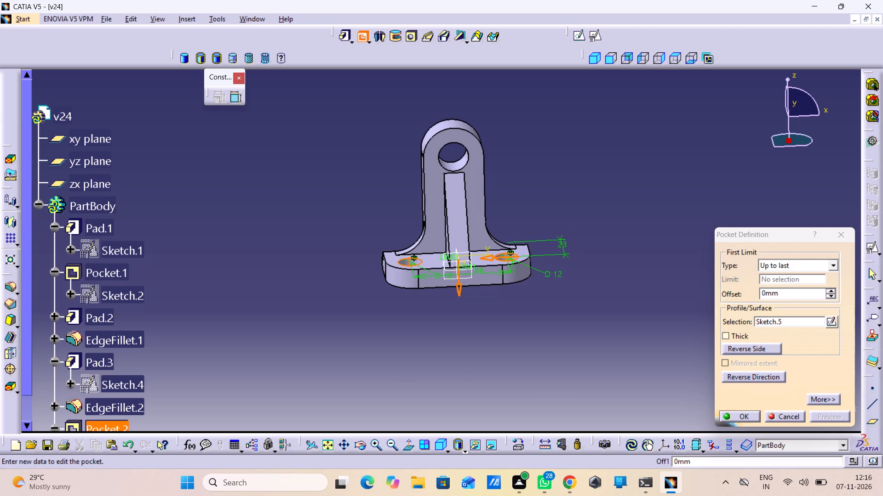
click(733, 411)
click(658, 338)
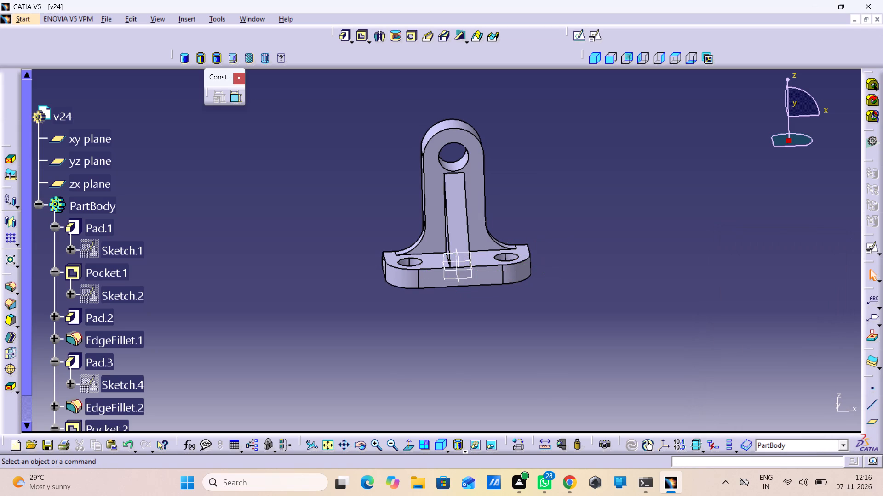
Save the part as v24 in CATPart format in the ASSEMBLY folder.
middle_drag(585, 198, 615, 237)
right_drag(585, 197, 615, 237)
key(ctrl+s)
scroll(625, 259, down, 1)
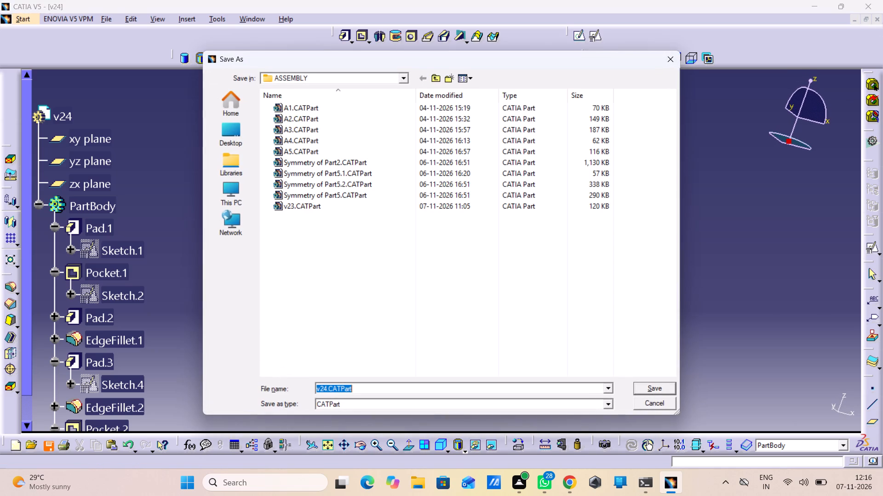
text(v24)
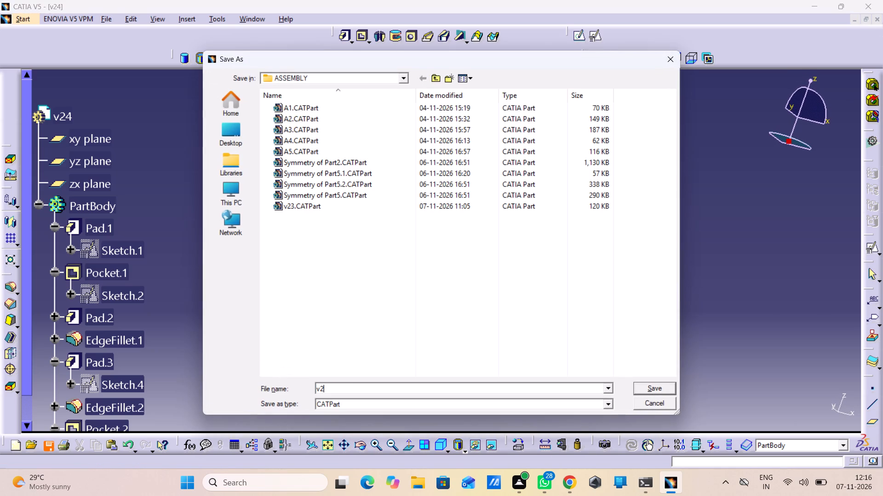
key(Return)
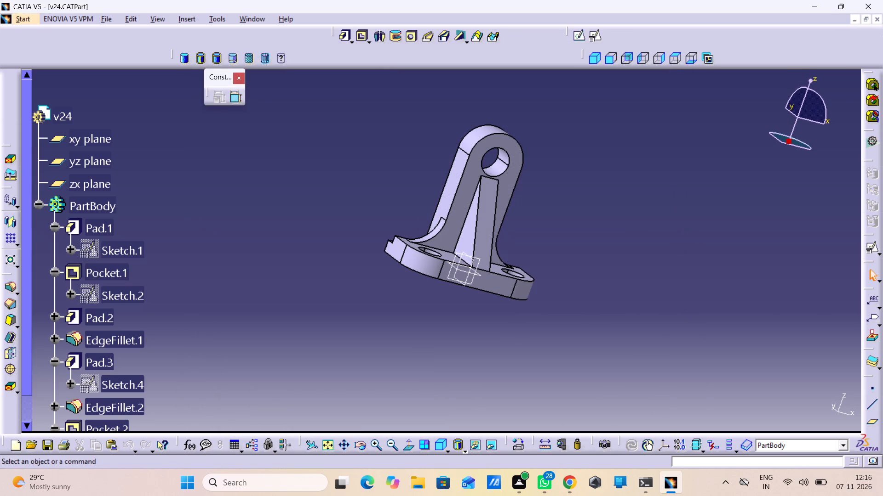
Print the whole document with Microsoft Print to PDF, saving the output as v24 in the CATIA folder.
key(ctrl+p)
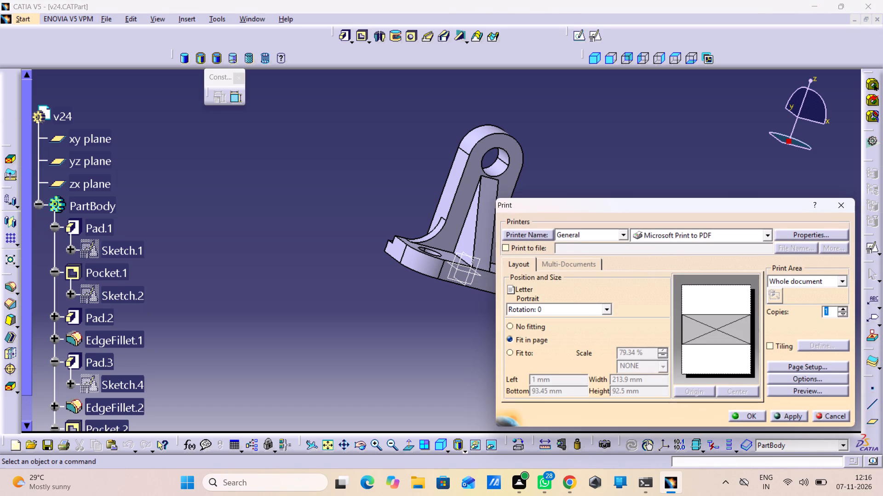
click(740, 417)
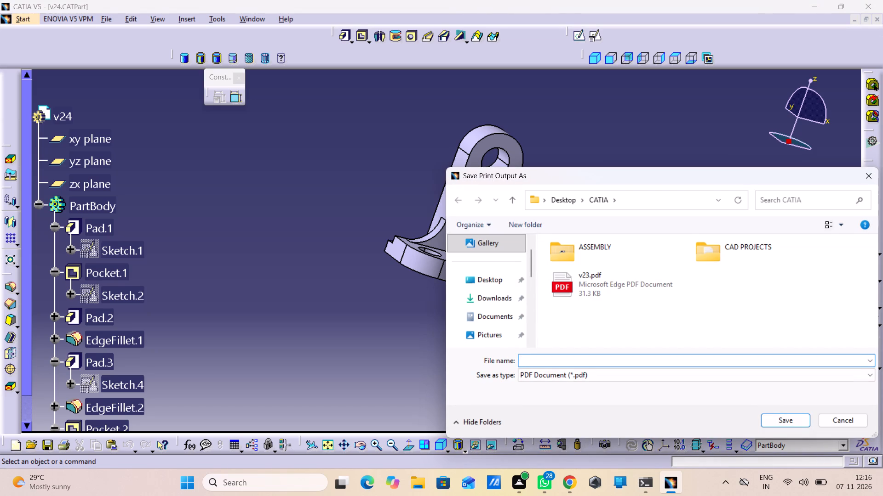
text(v24)
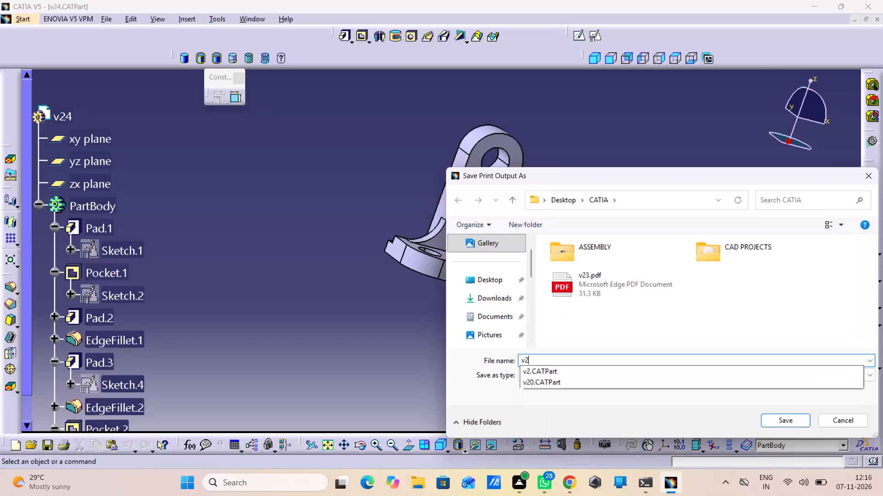
key(Return)
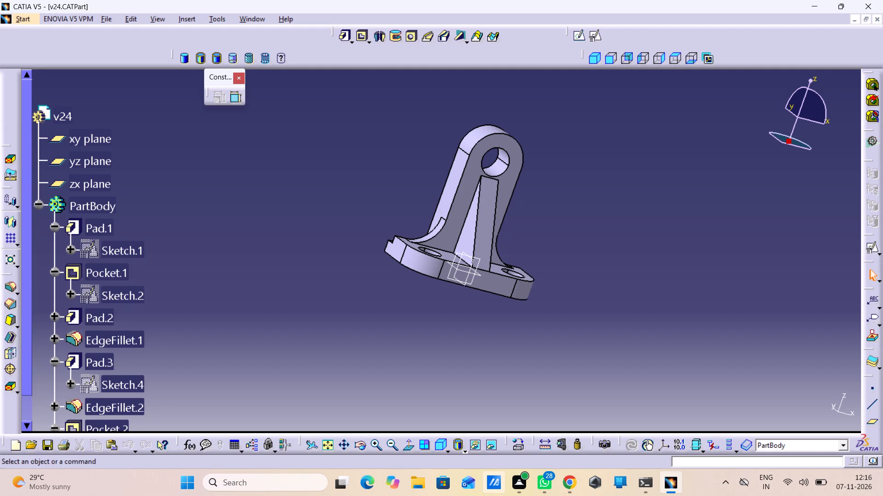
Examine the finished bracket from the isometric view and from the rib side with both base holes.
click(439, 447)
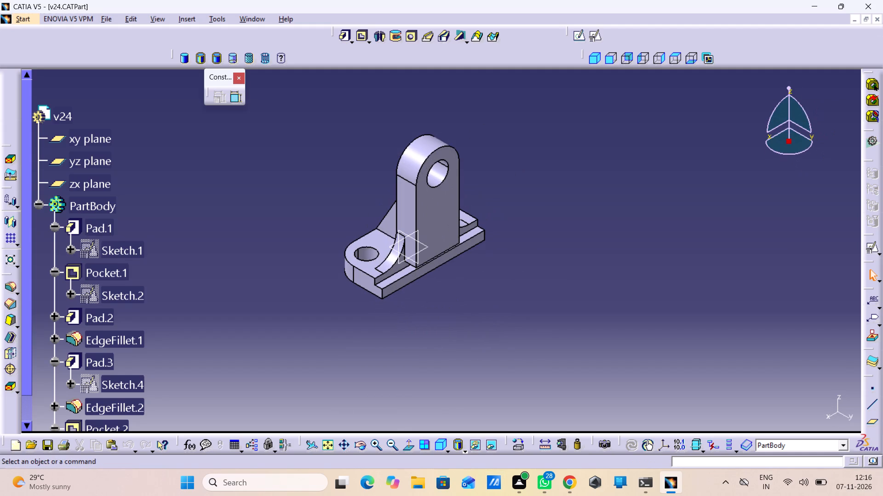
middle_drag(477, 349, 573, 344)
right_drag(477, 349, 573, 344)
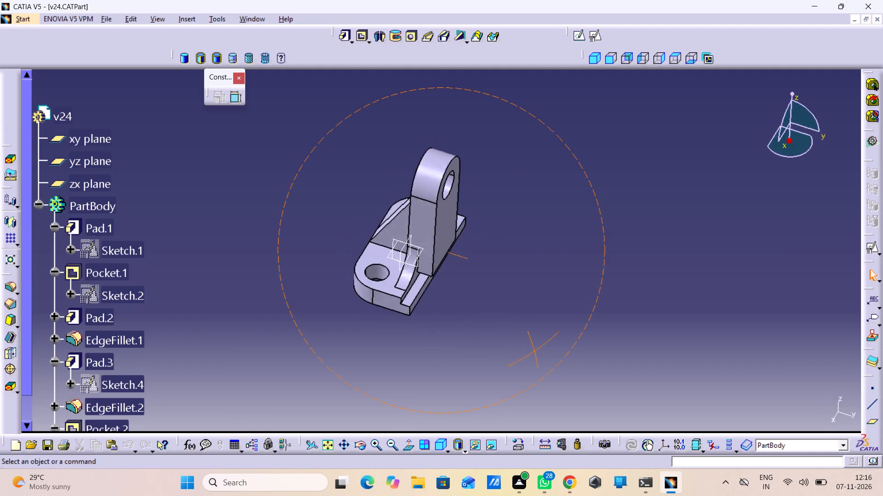
right_drag(573, 344, 613, 263)
middle_drag(573, 344, 613, 263)
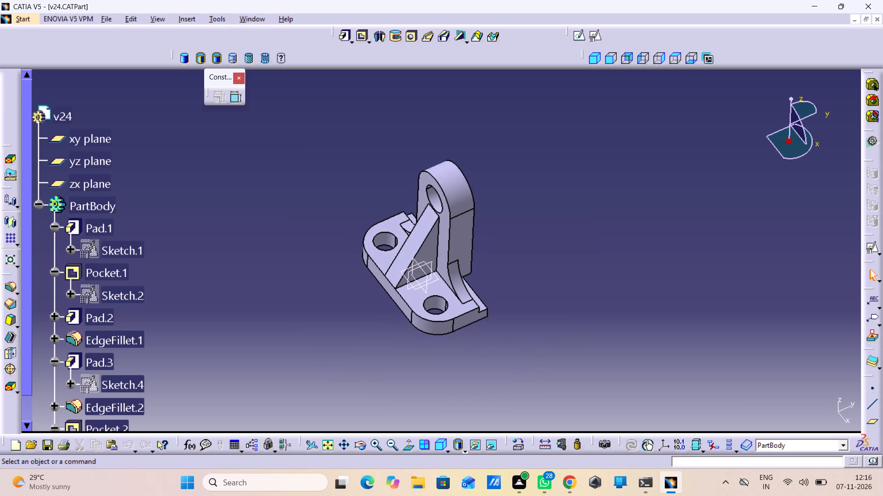
middle_drag(634, 276, 674, 308)
middle_drag(655, 315, 642, 296)
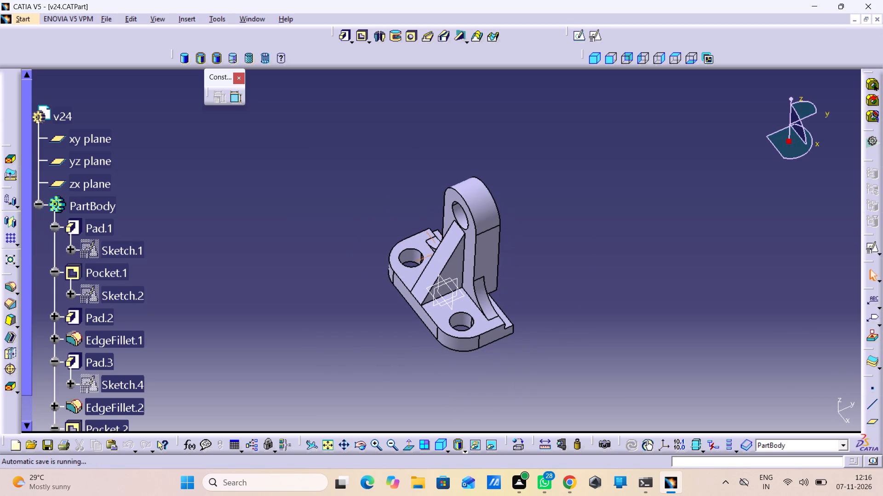
middle_drag(642, 296, 642, 295)
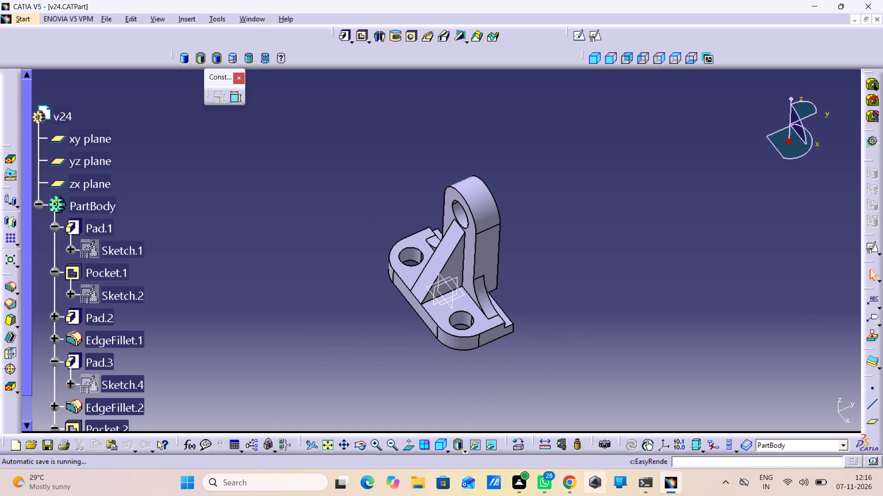